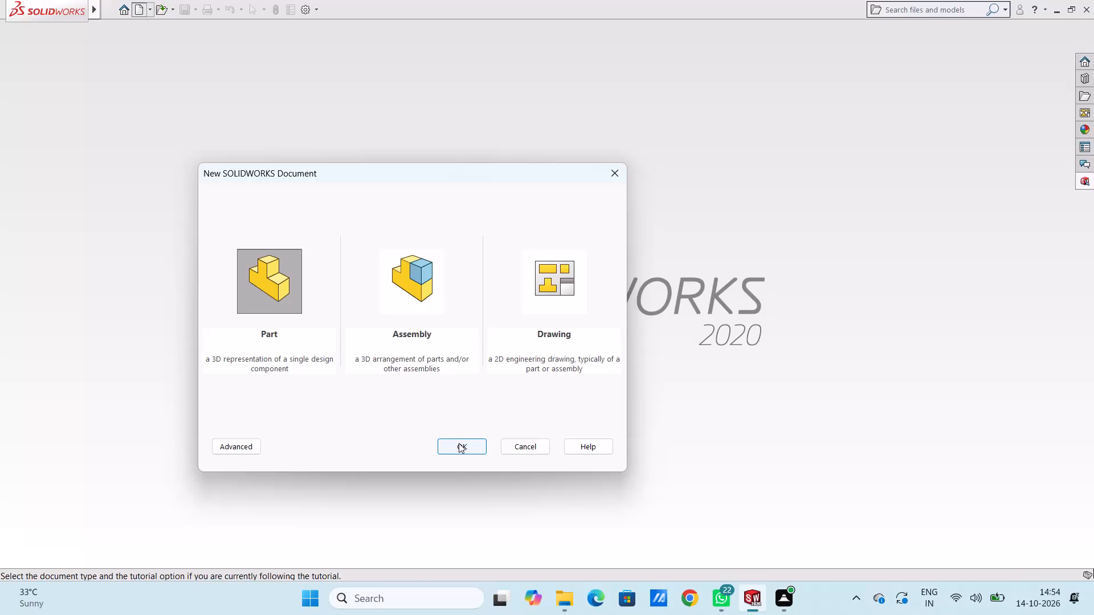
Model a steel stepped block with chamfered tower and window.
Create a new part document.
click(459, 443)
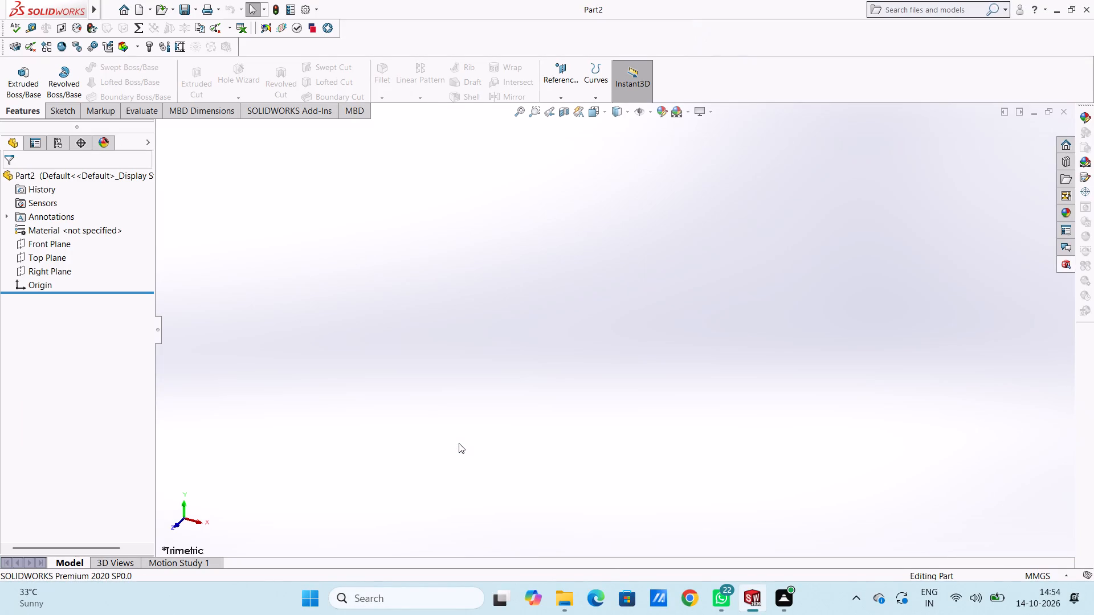
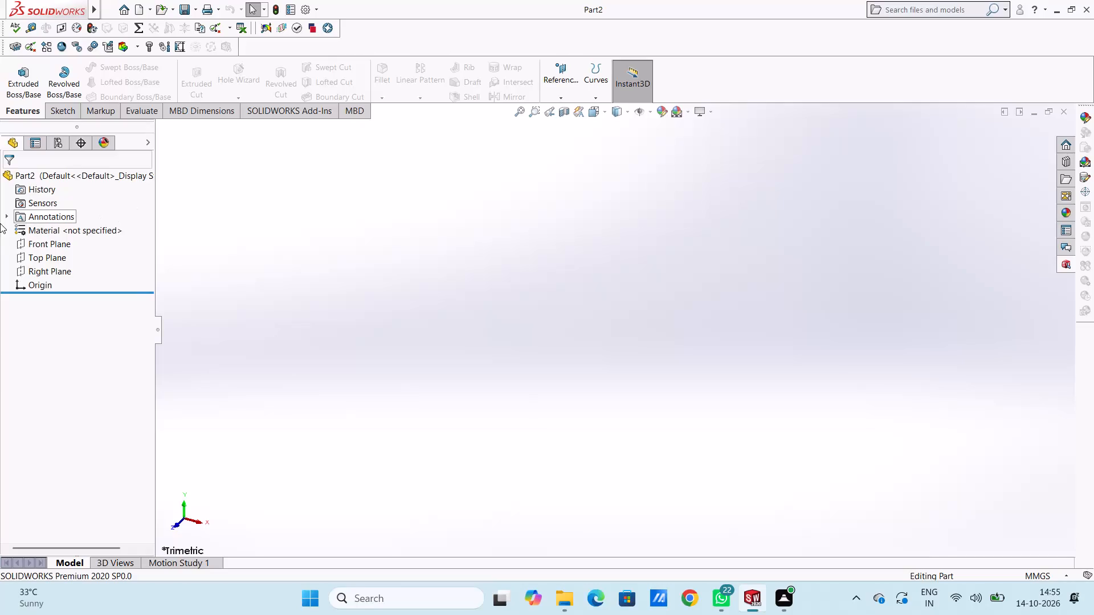
Sketch a center rectangle on the Top Plane, centred on the origin, 135 mm high and 70 mm wide.
click(49, 262)
click(60, 247)
click(279, 256)
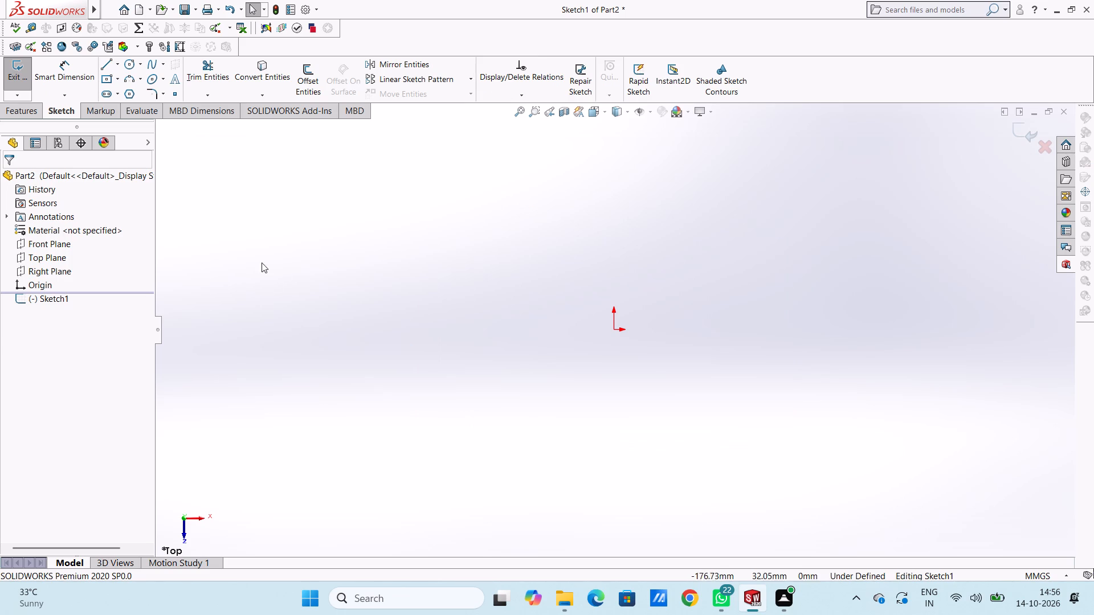
click(108, 81)
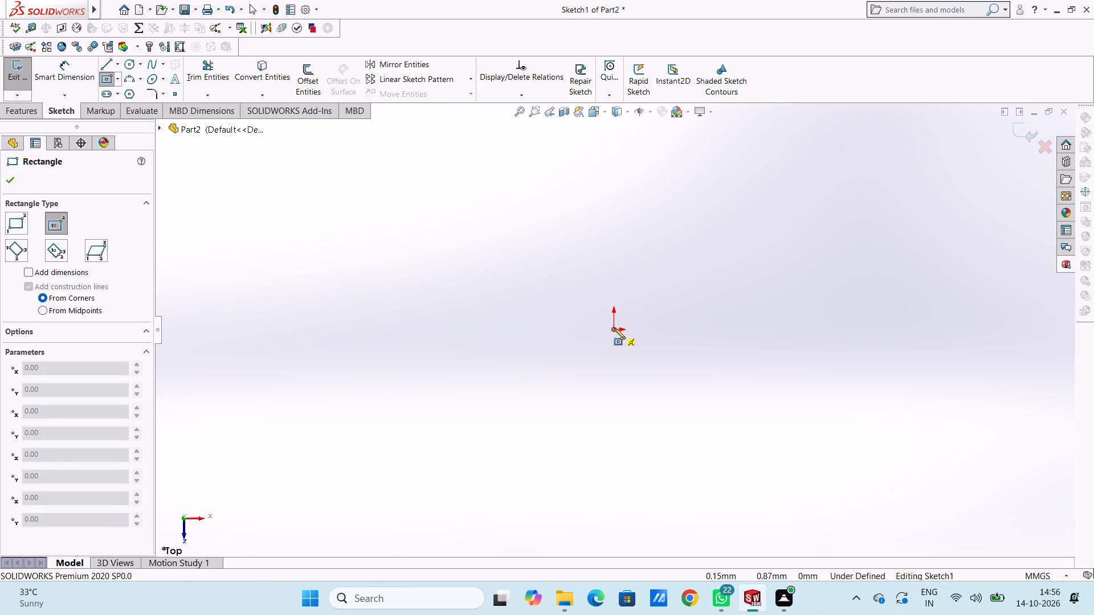
click(614, 328)
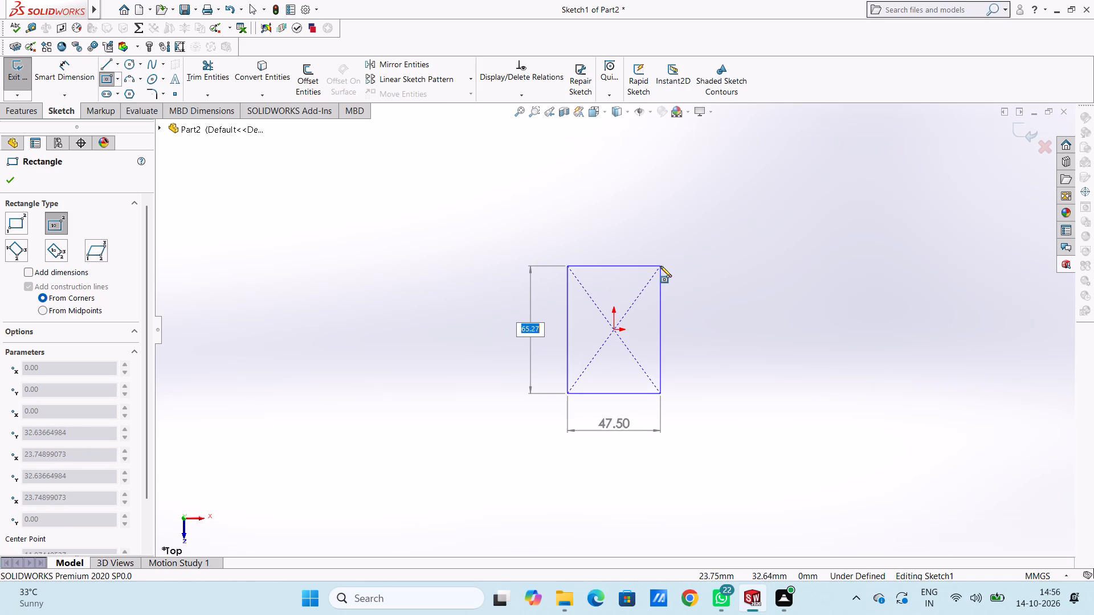
text(135)
key(Return)
scroll(664, 260, down, 1)
scroll(664, 260, up, 2)
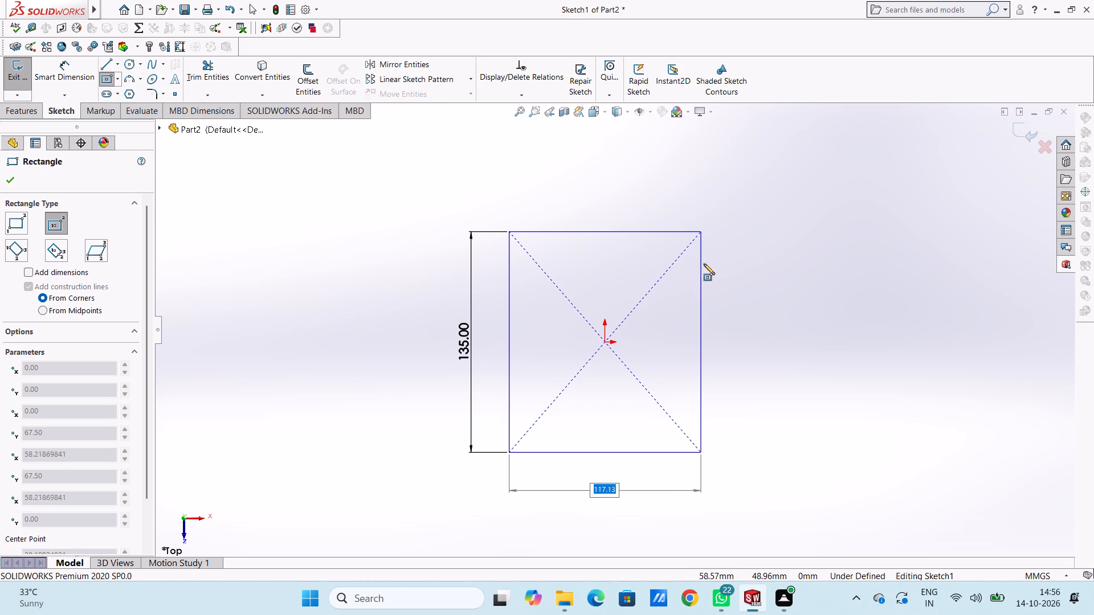
text(70)
key(Return)
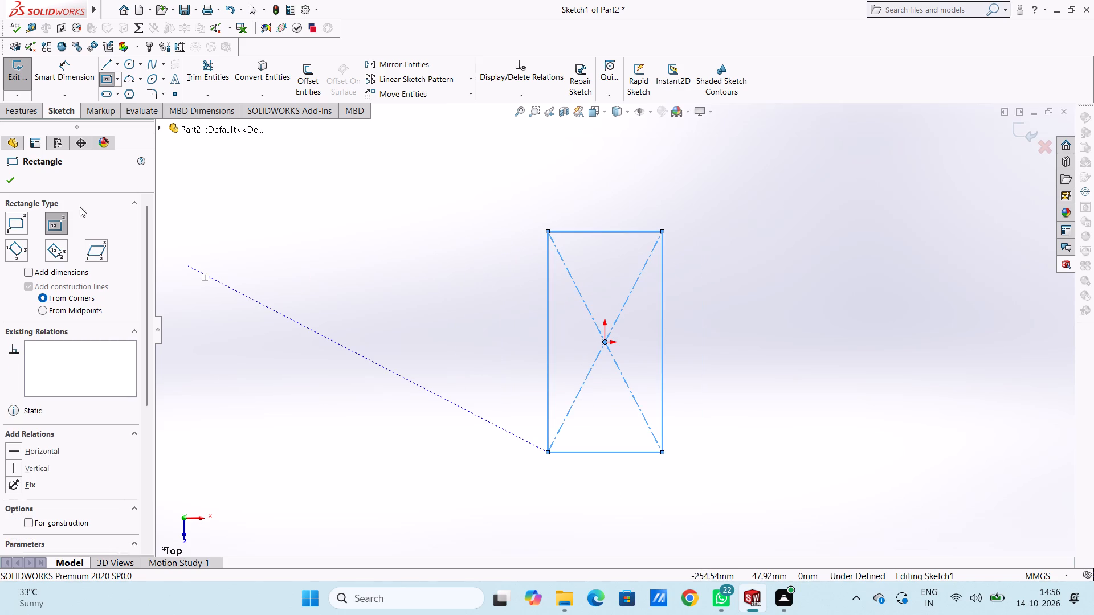
click(13, 179)
Dimension the rectangle's vertical side at 135 mm and its horizontal side at 70 mm.
click(71, 79)
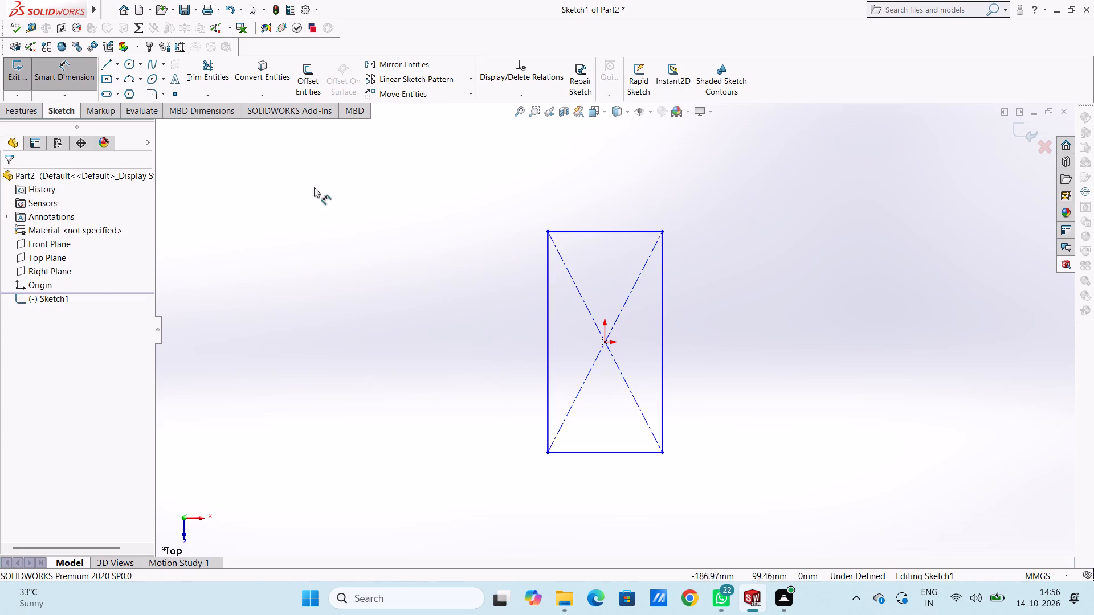
click(547, 299)
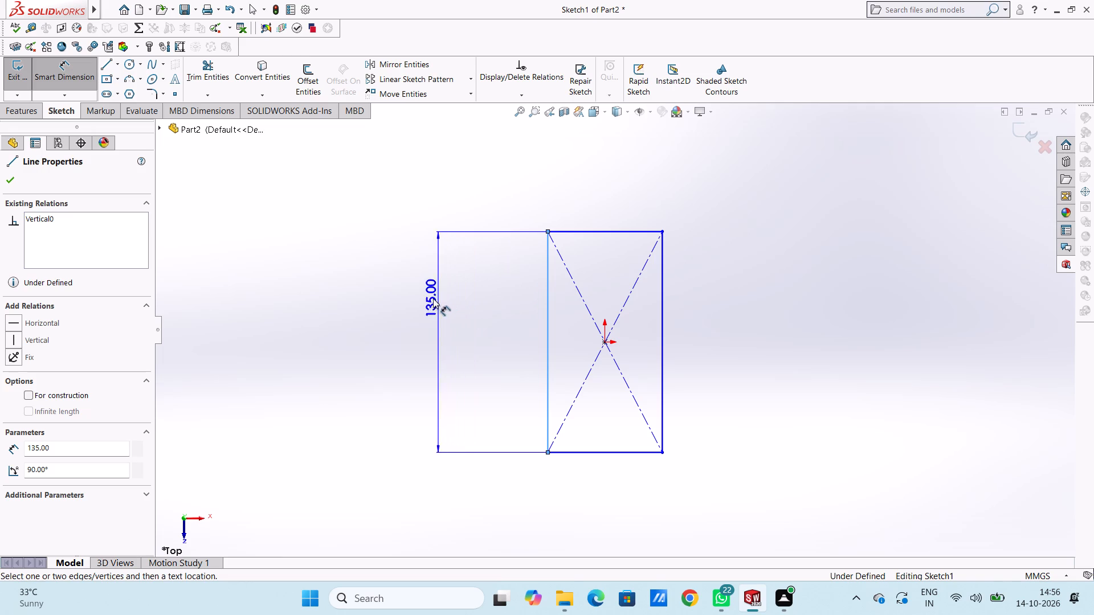
click(346, 292)
click(290, 274)
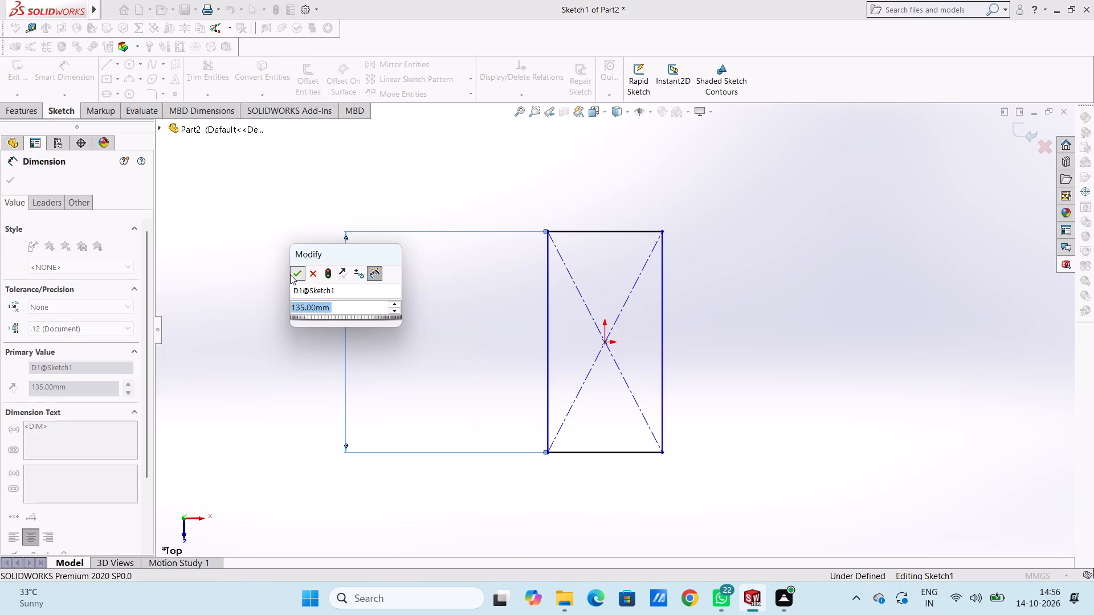
click(287, 265)
click(584, 229)
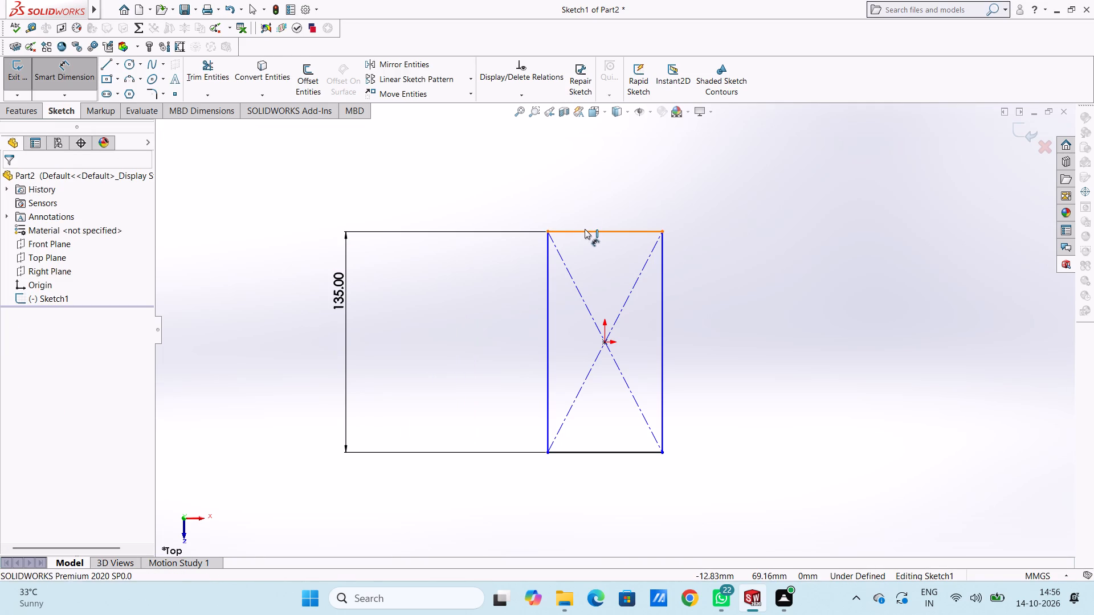
click(737, 175)
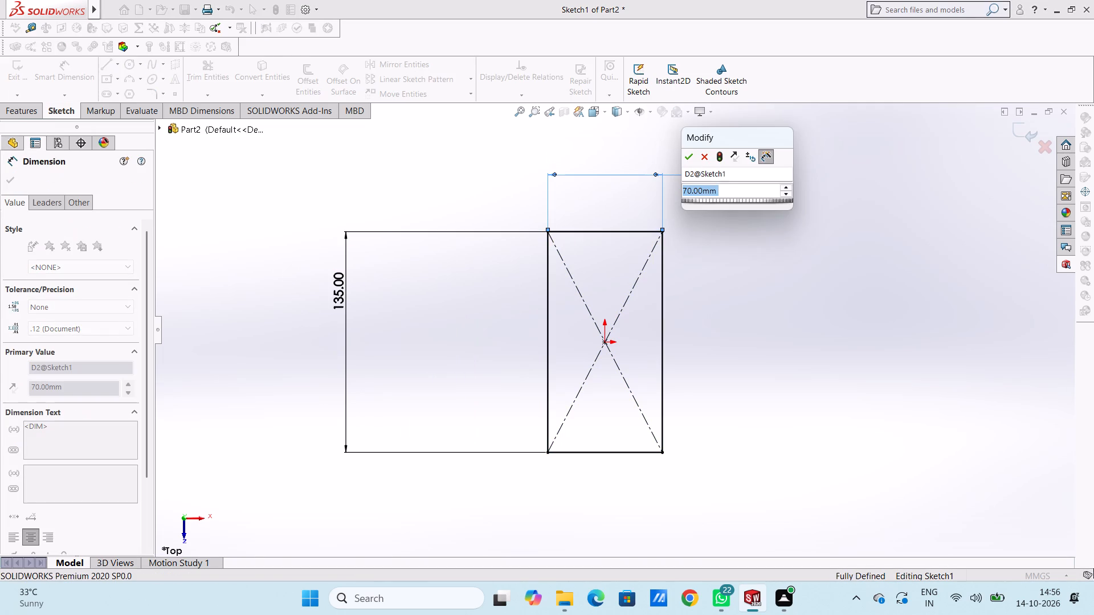
click(691, 158)
click(771, 260)
scroll(759, 293, up, 4)
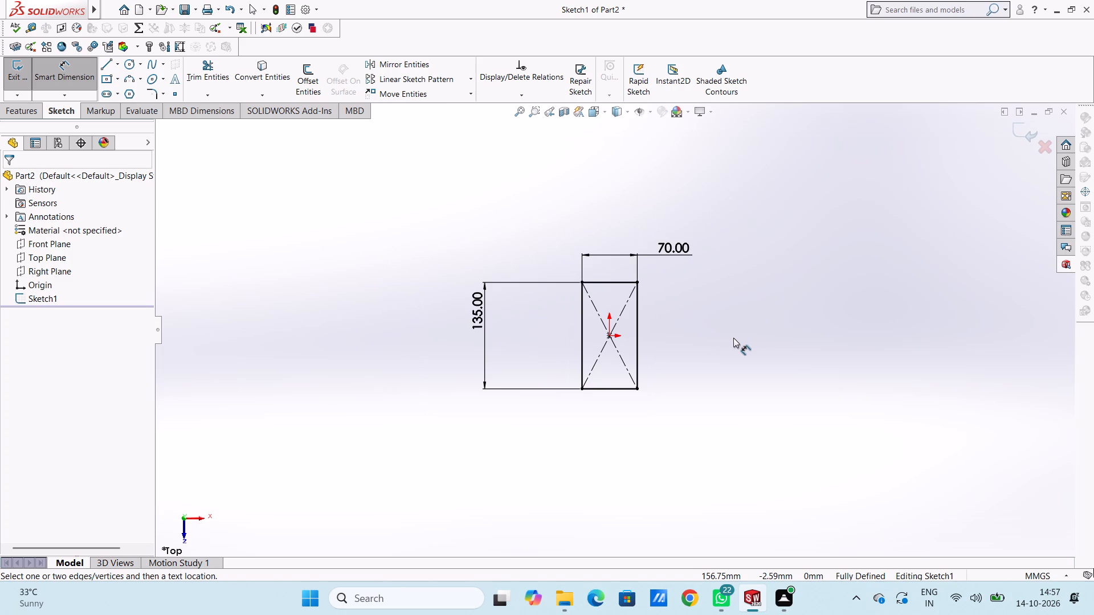
scroll(650, 286, down, 2)
scroll(594, 318, down, 1)
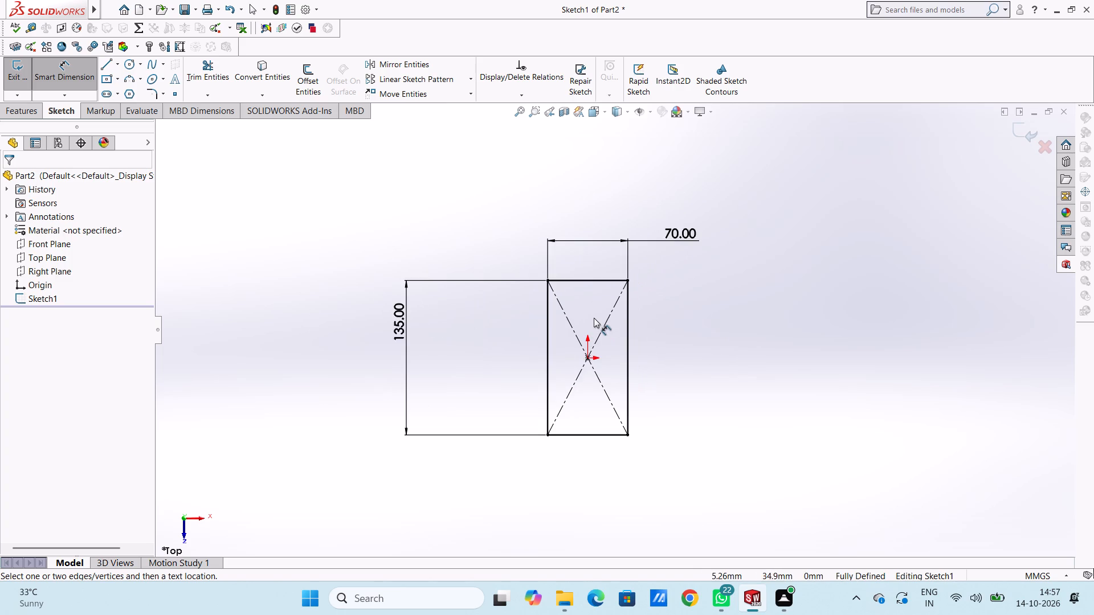
scroll(594, 318, down, 3)
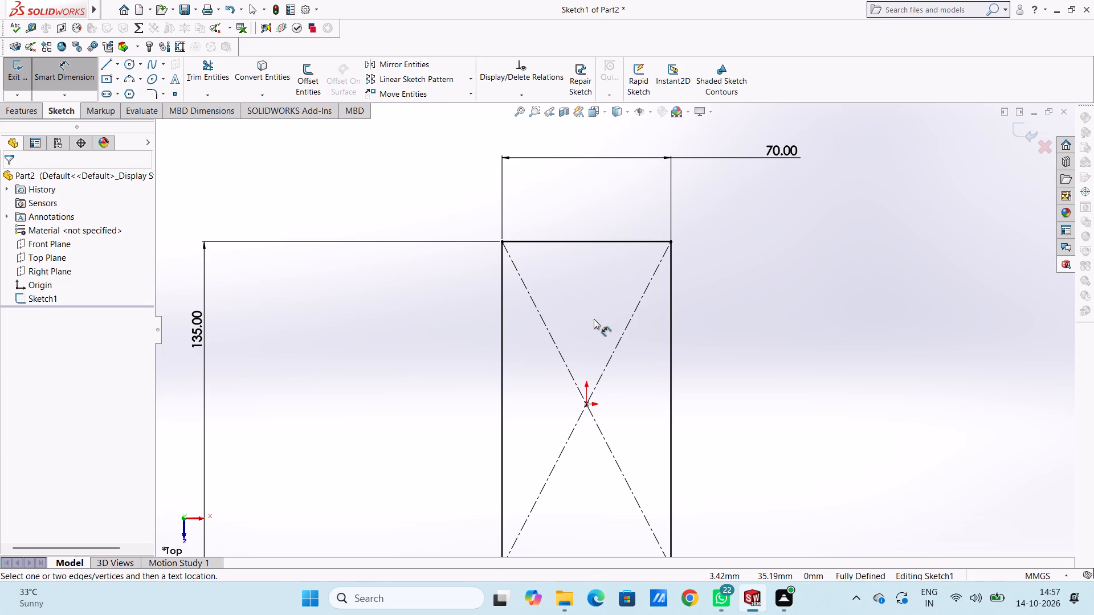
scroll(594, 320, up, 4)
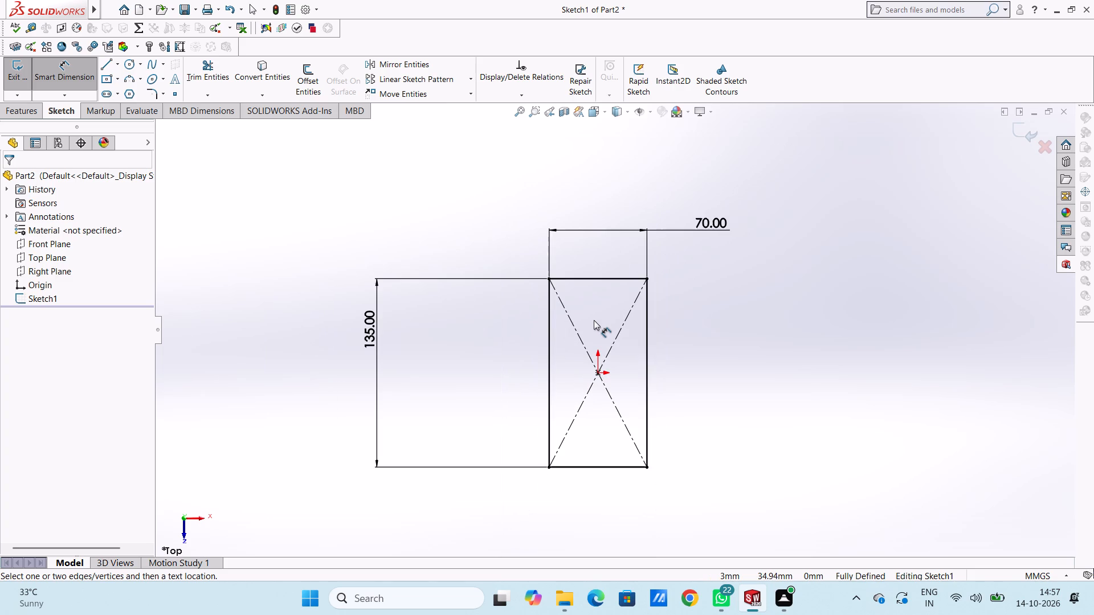
click(87, 75)
Extrude the rectangle as a blind boss with a depth of 20 mm.
click(14, 111)
click(14, 82)
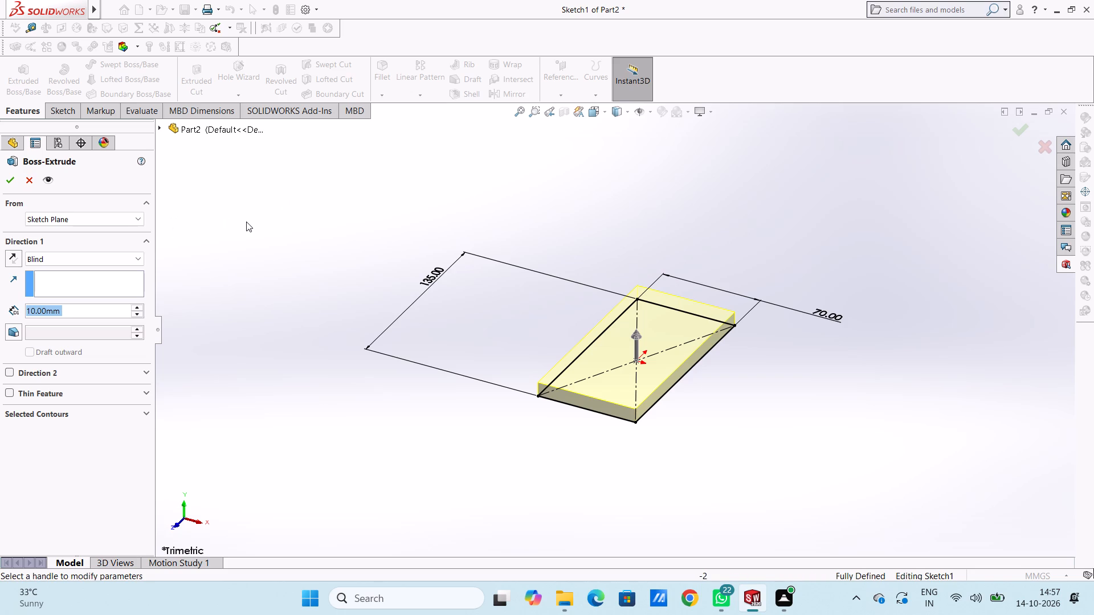
text(20)
key(Return)
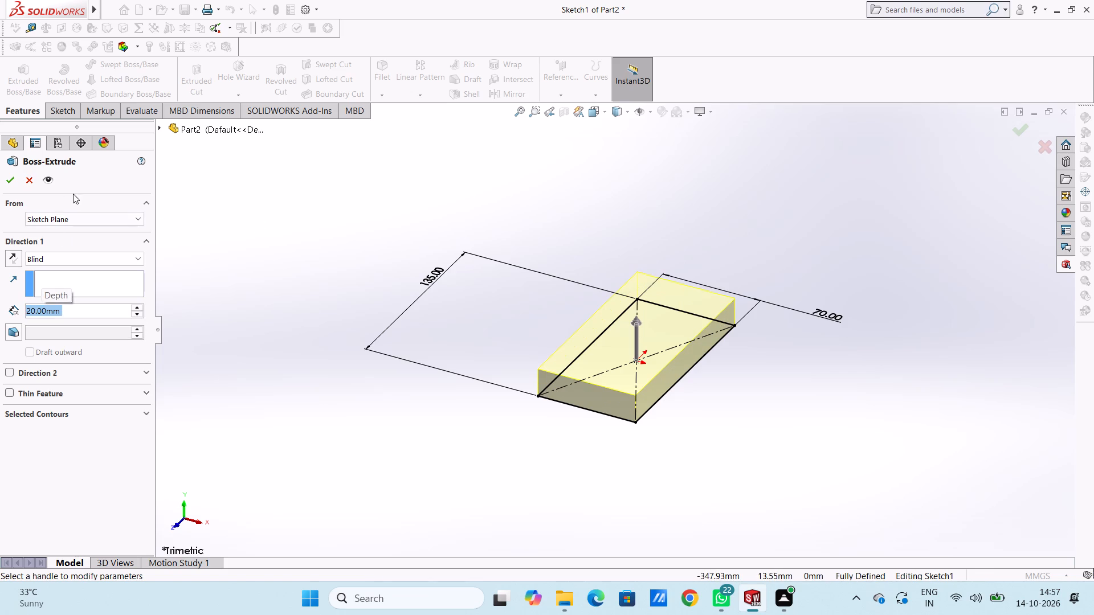
click(8, 182)
click(205, 214)
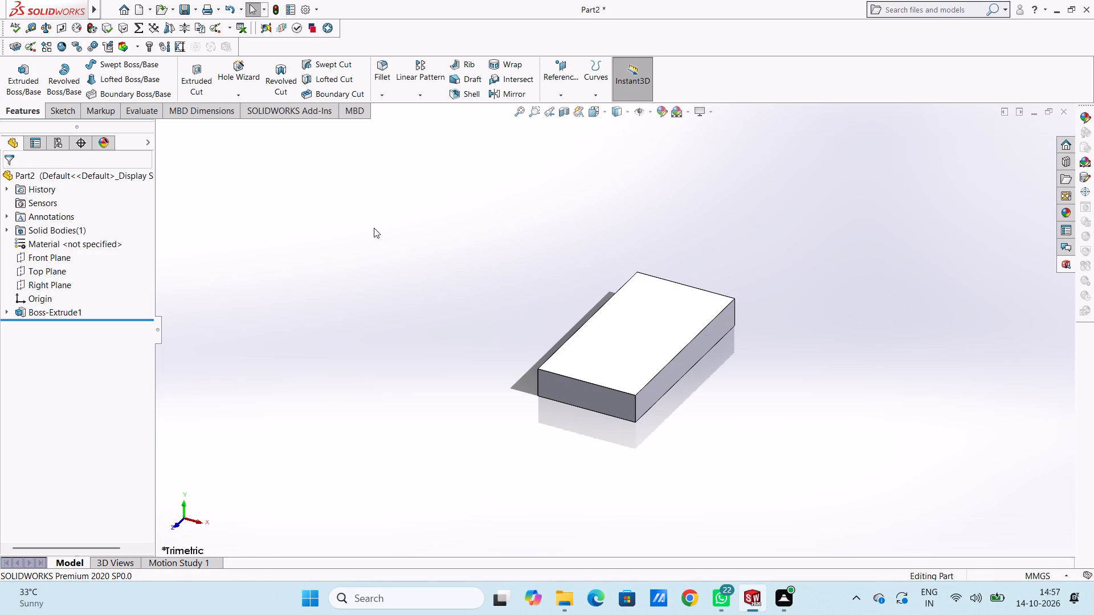
Start a new sketch on the block's back end face, seen from the Back view.
scroll(439, 245, down, 1)
scroll(439, 245, up, 3)
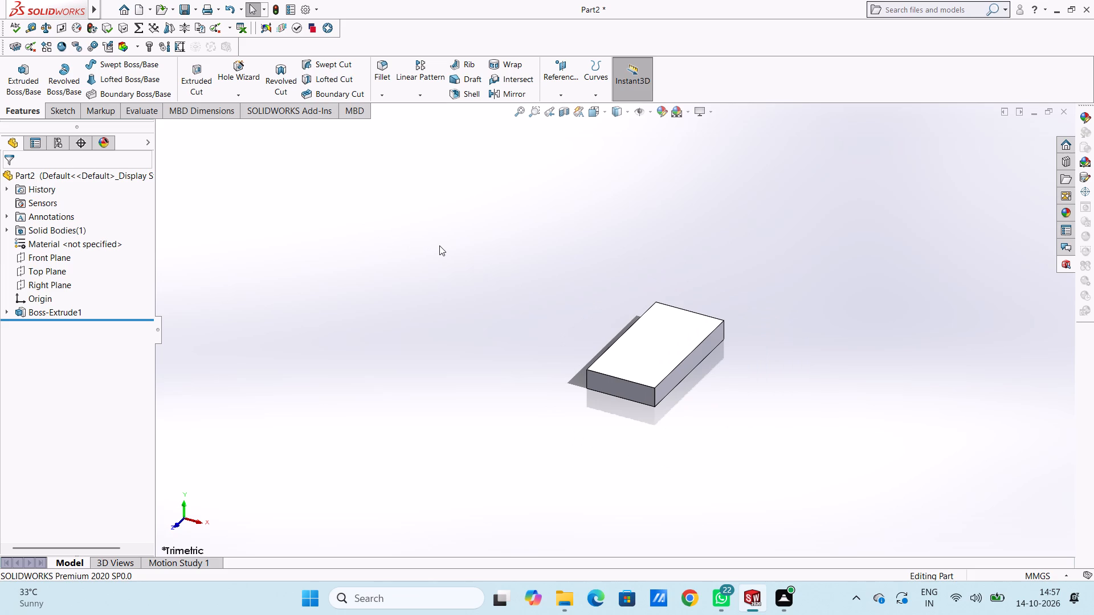
scroll(439, 245, up, 2)
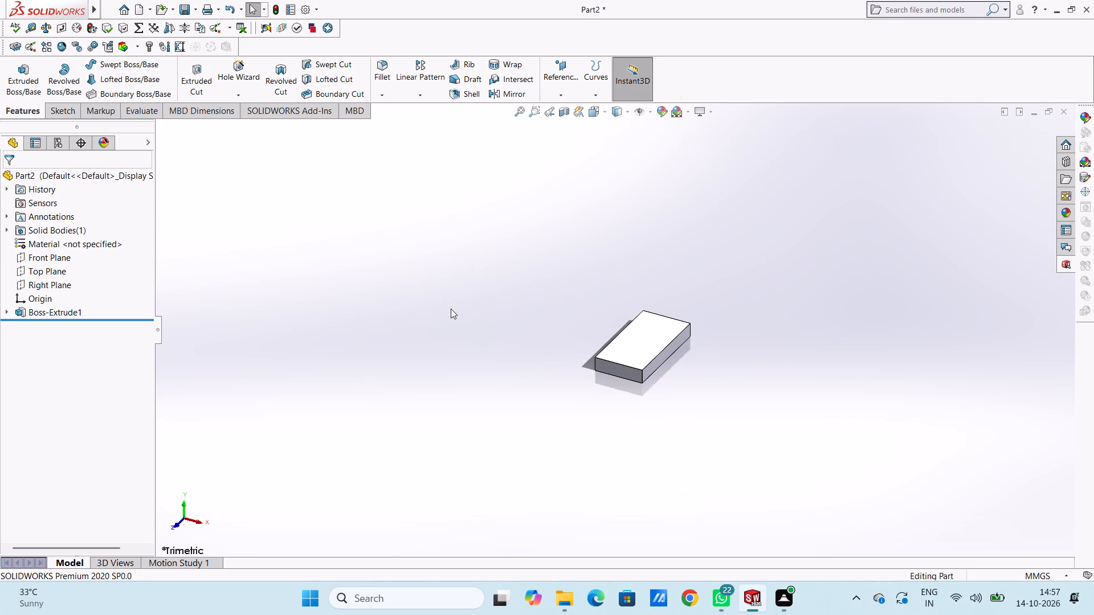
key(ctrl+1)
key(ctrl+2)
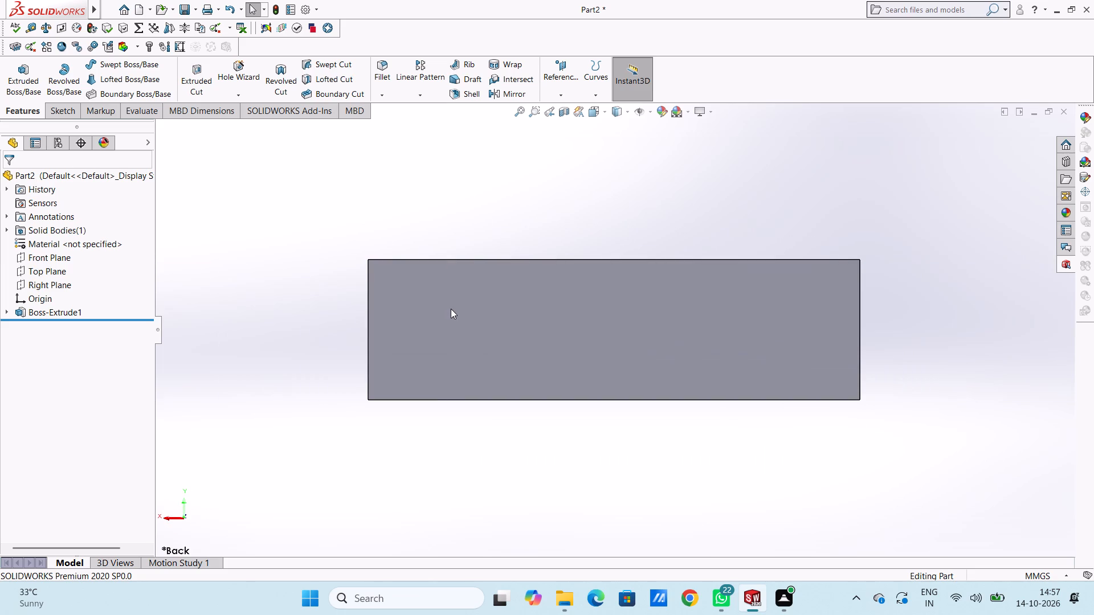
scroll(459, 311, up, 4)
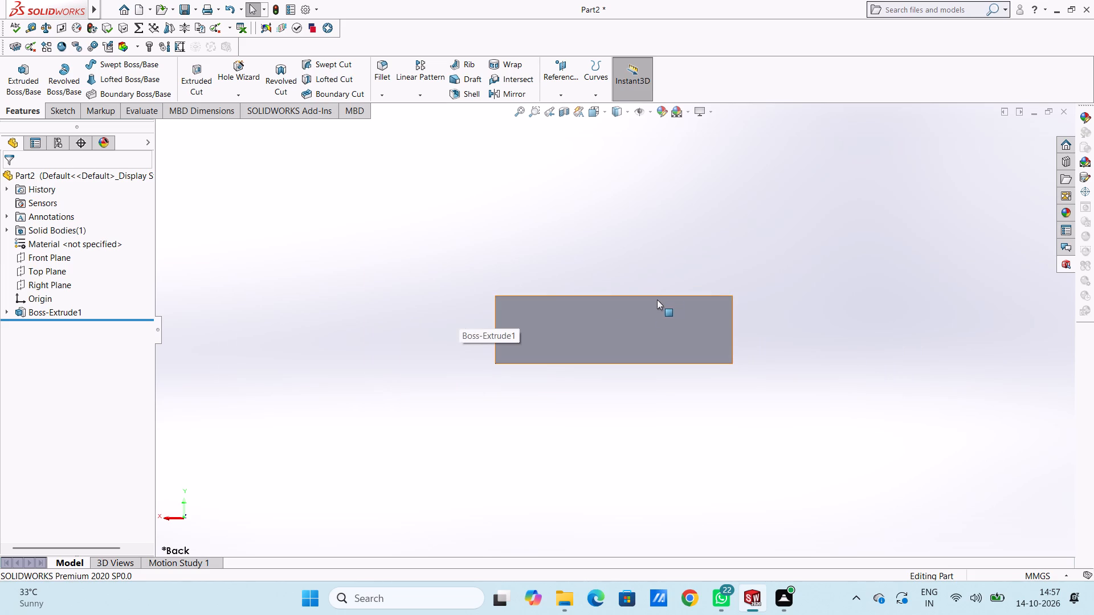
scroll(647, 312, down, 2)
click(642, 321)
click(688, 291)
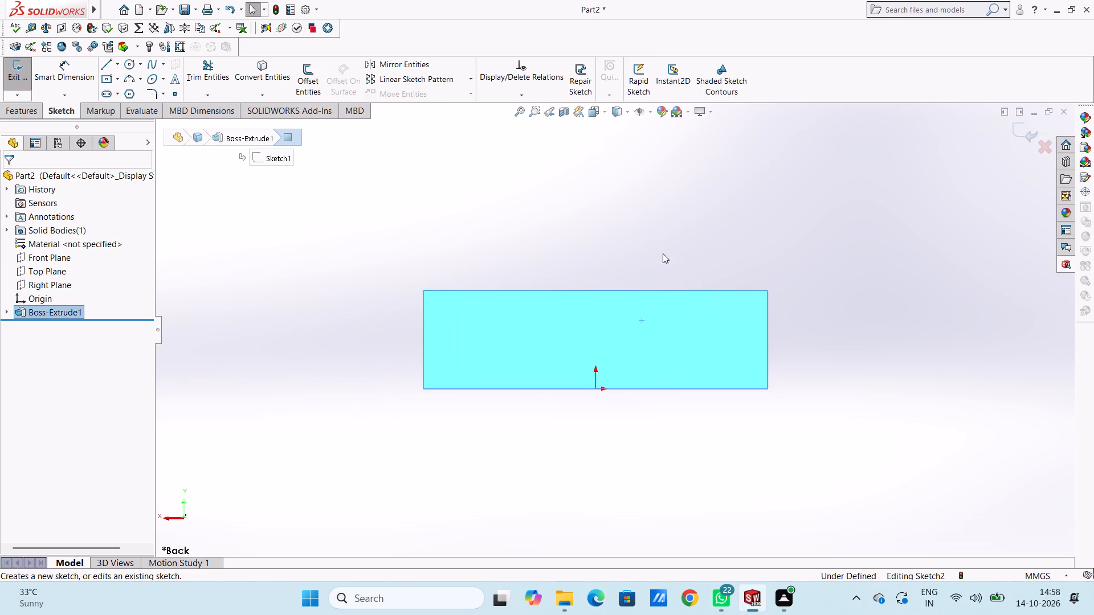
click(649, 241)
scroll(649, 241, up, 3)
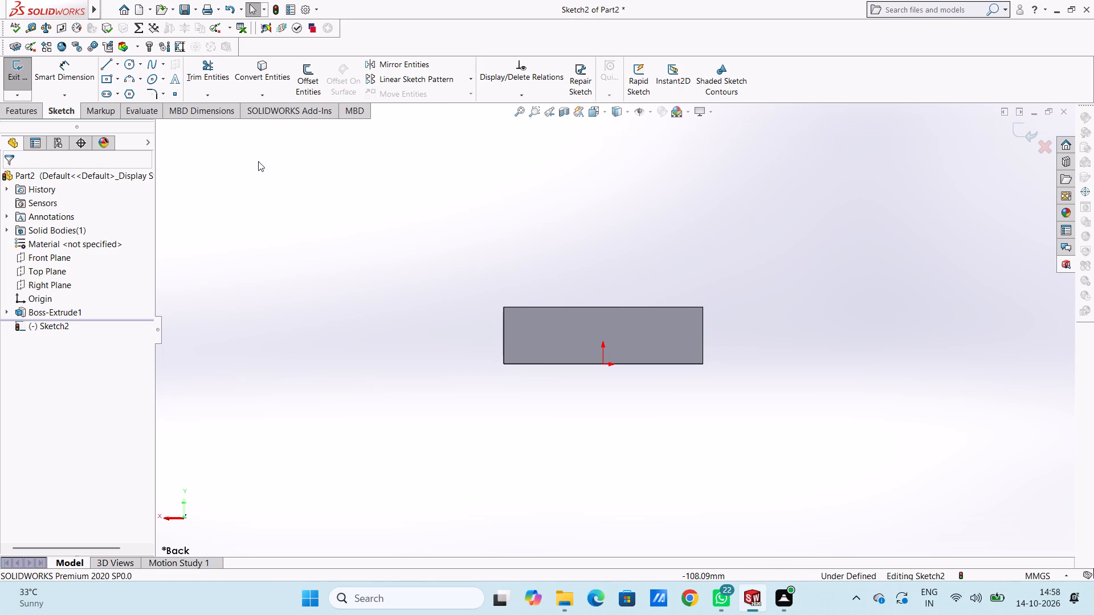
Draw an 80 mm vertical line up from the face's lower-left corner, continued by a 40 mm horizontal line to the right.
click(110, 64)
click(504, 363)
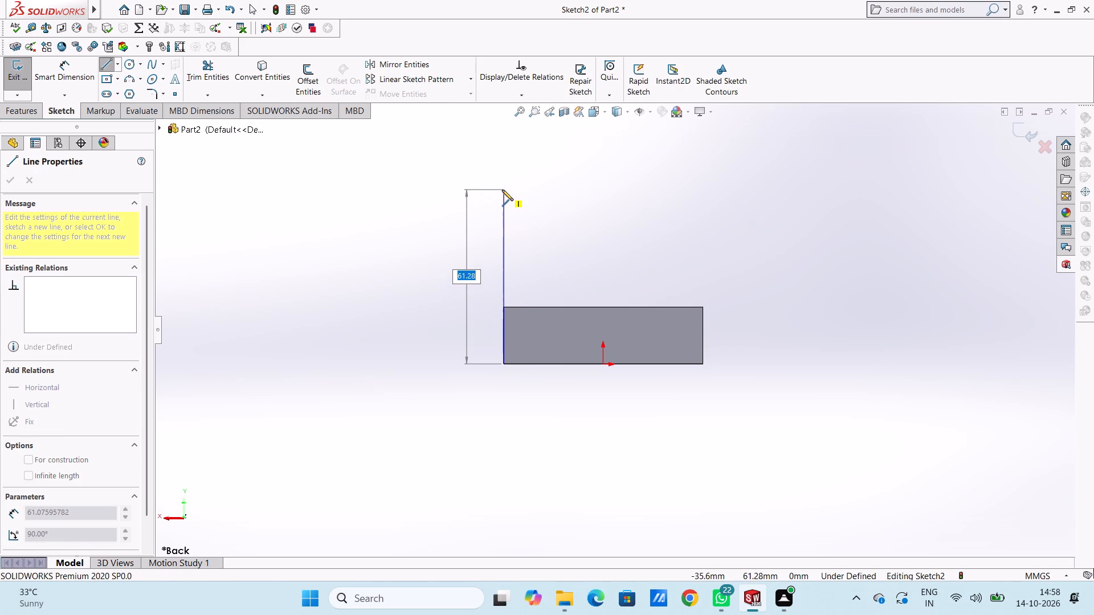
text(80)
key(Return)
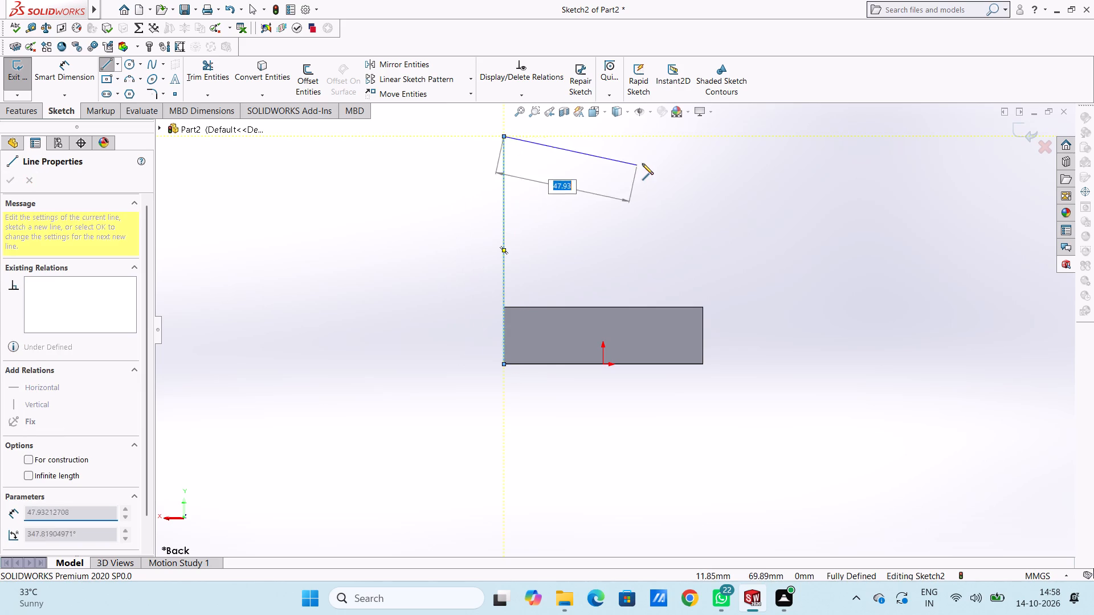
scroll(642, 162, up, 3)
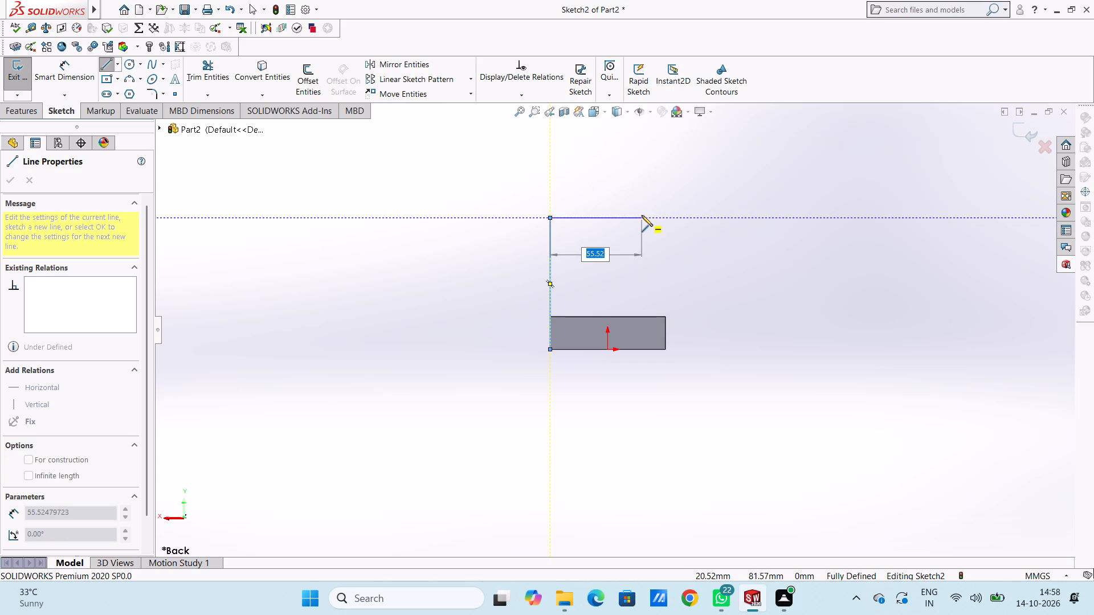
text(40)
key(Return)
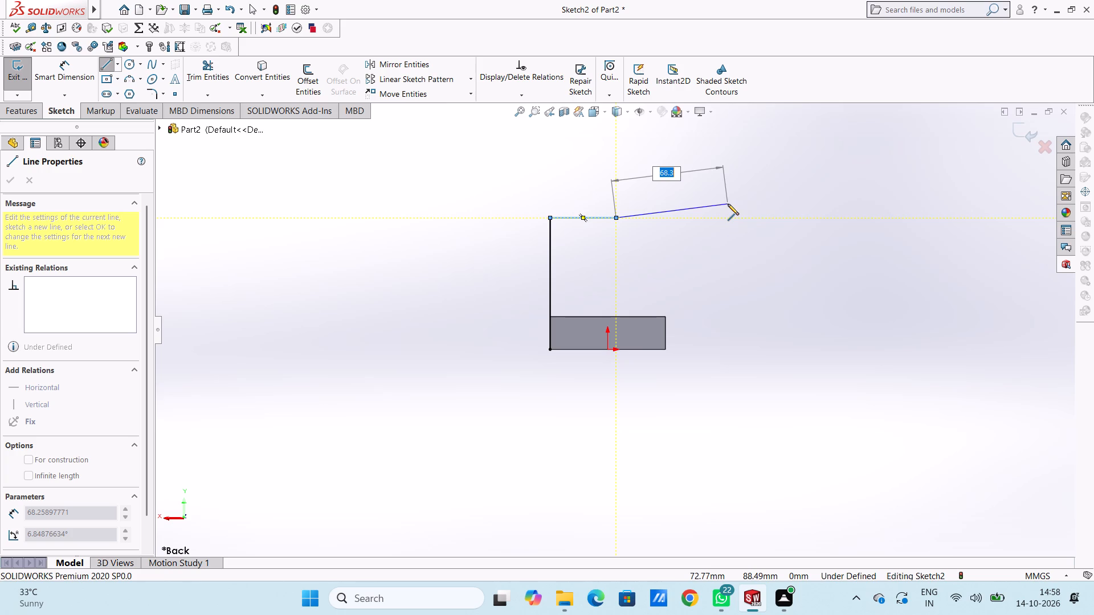
right_click(730, 184)
click(745, 191)
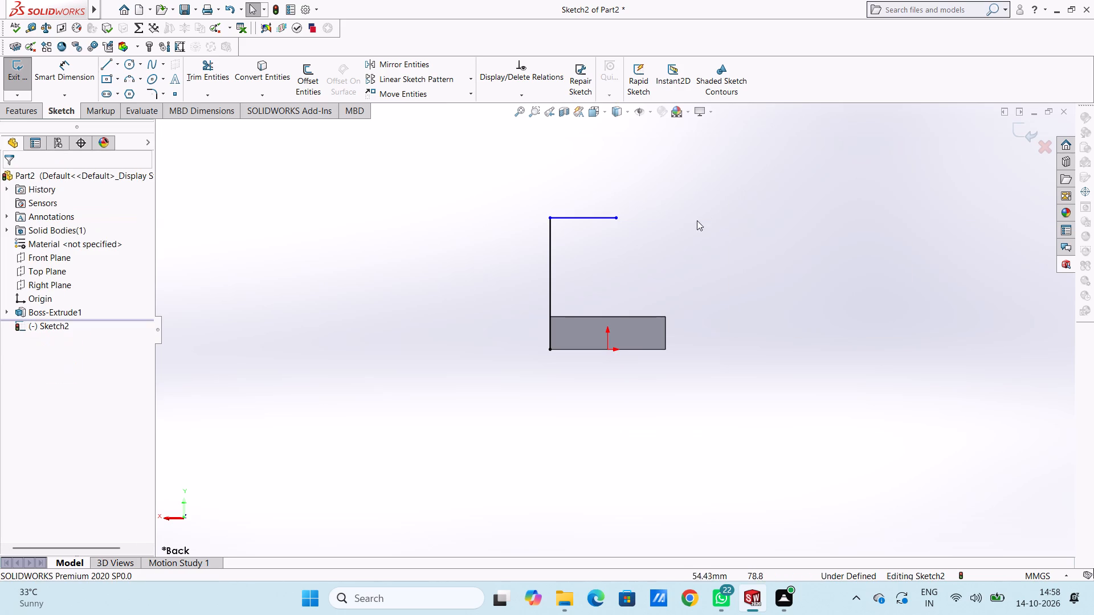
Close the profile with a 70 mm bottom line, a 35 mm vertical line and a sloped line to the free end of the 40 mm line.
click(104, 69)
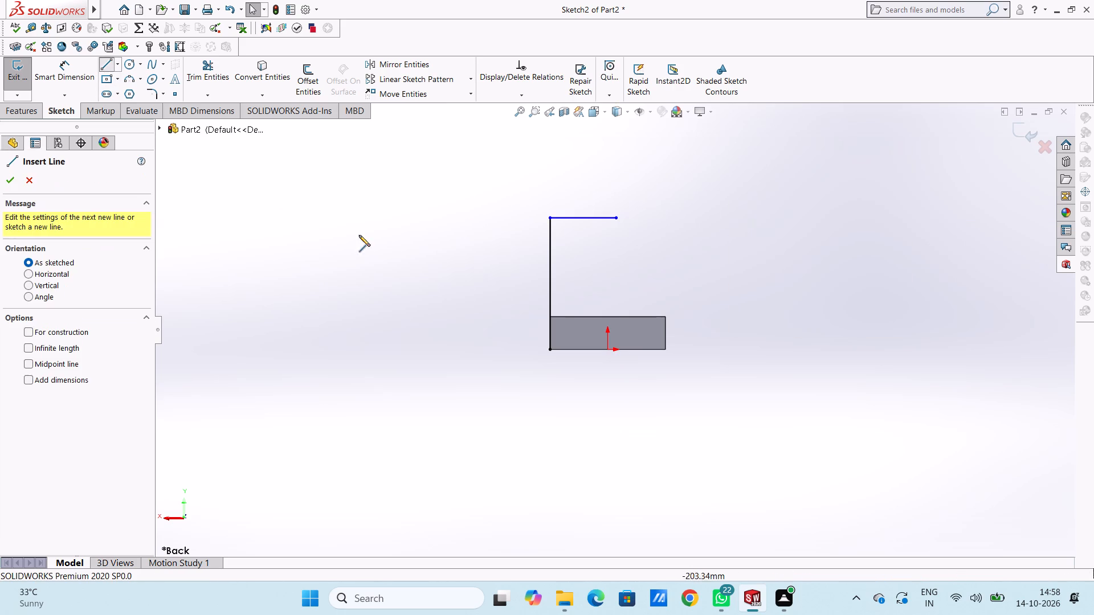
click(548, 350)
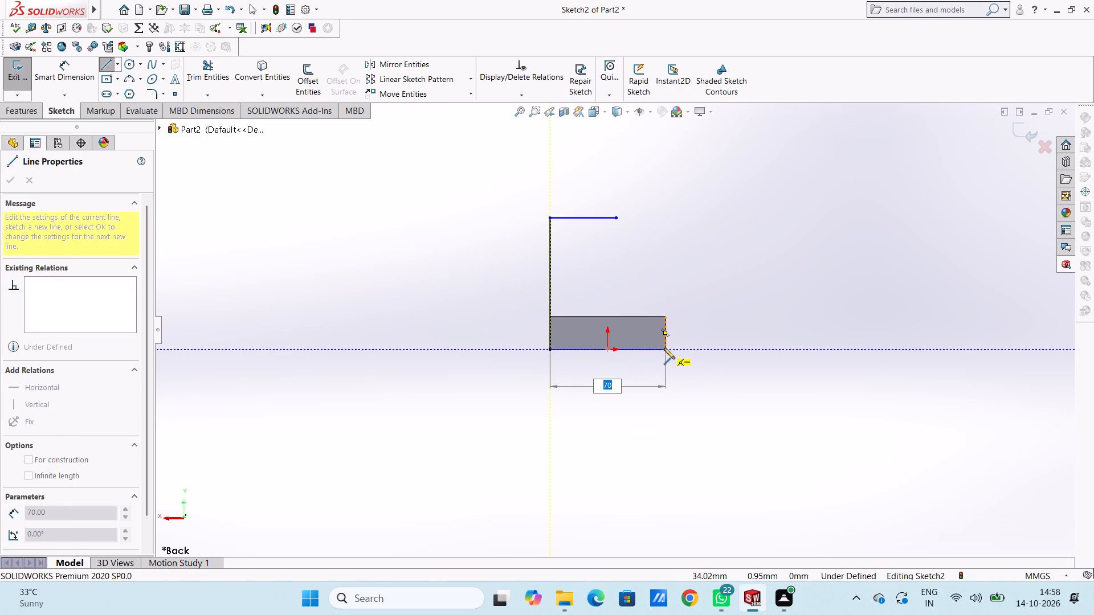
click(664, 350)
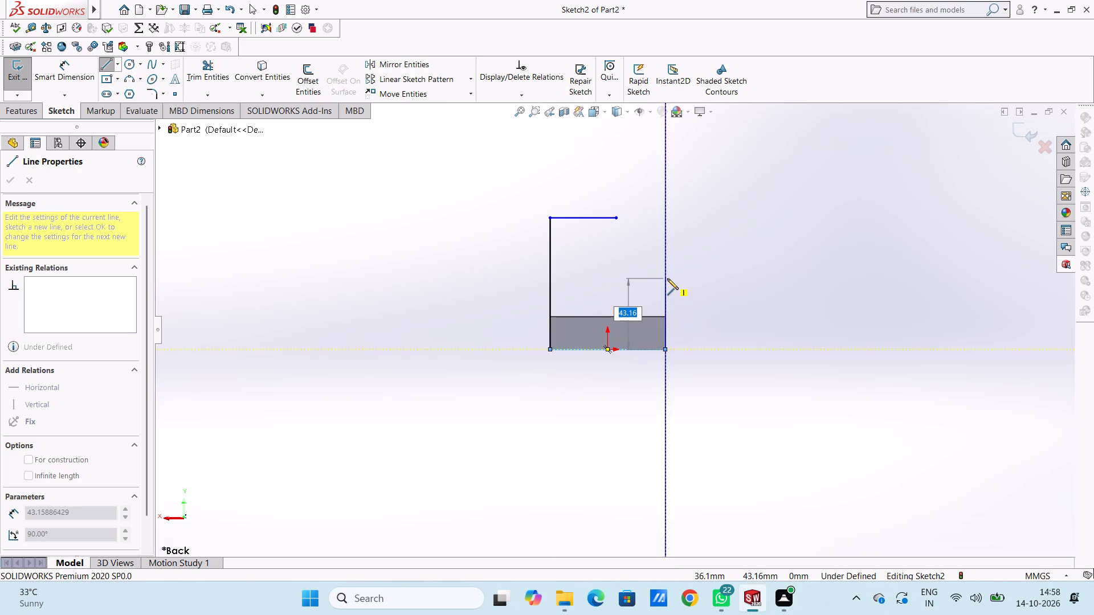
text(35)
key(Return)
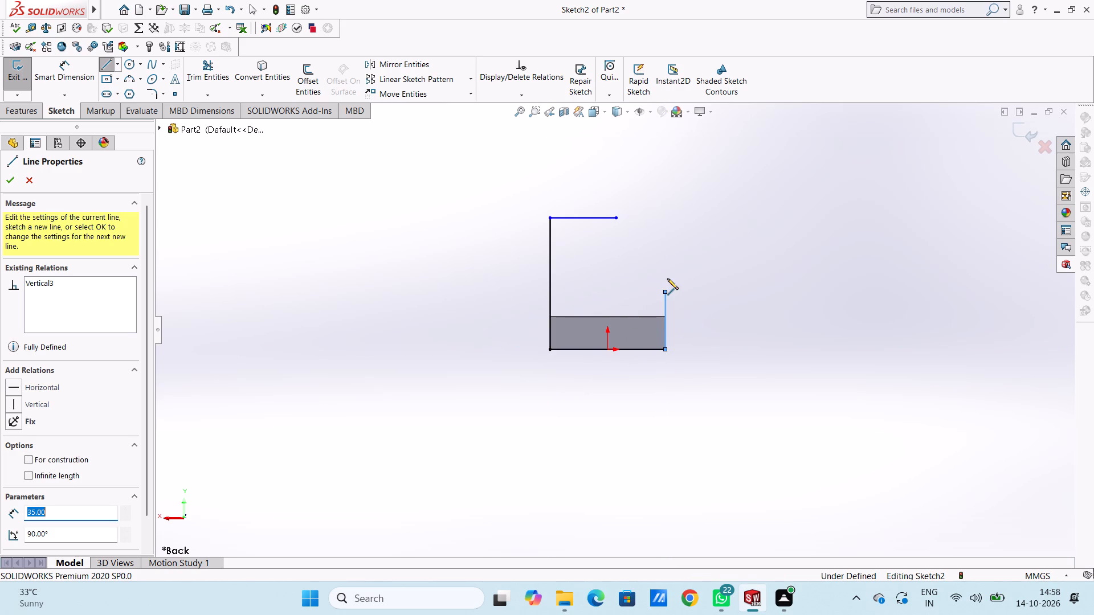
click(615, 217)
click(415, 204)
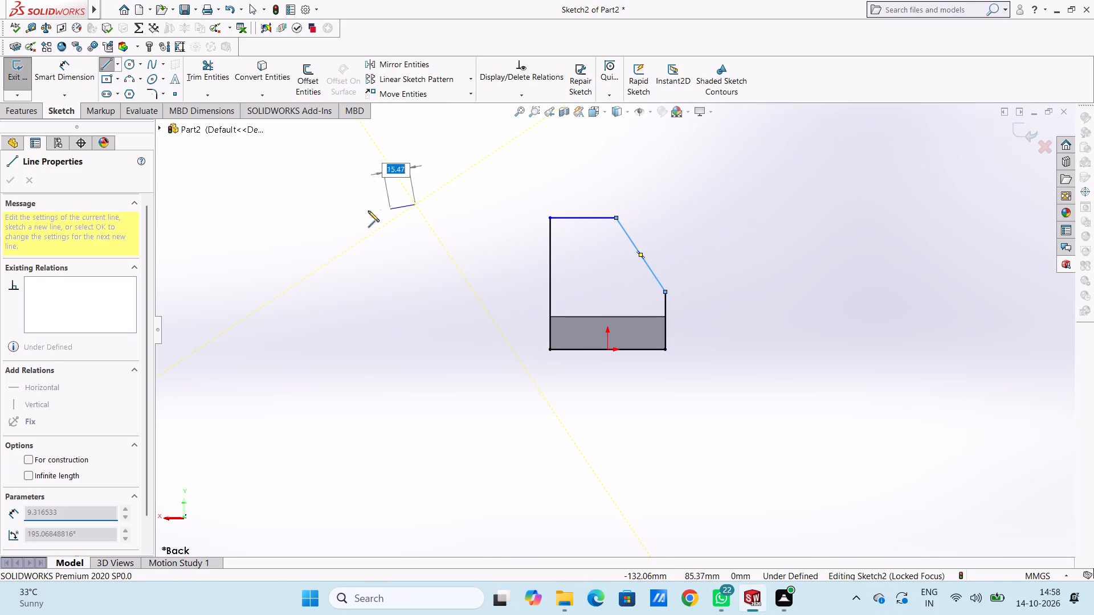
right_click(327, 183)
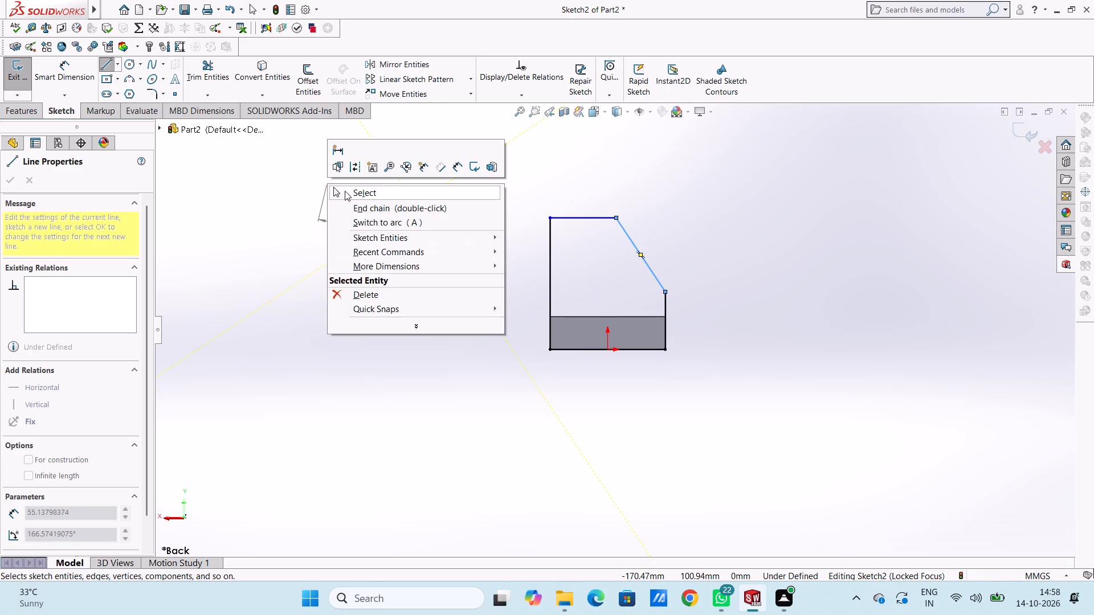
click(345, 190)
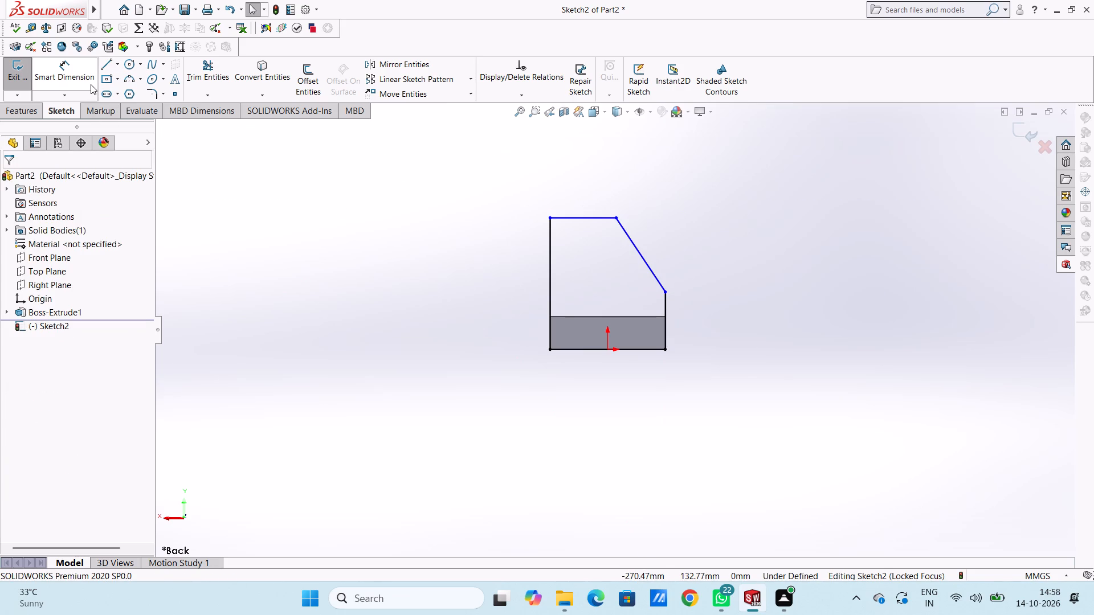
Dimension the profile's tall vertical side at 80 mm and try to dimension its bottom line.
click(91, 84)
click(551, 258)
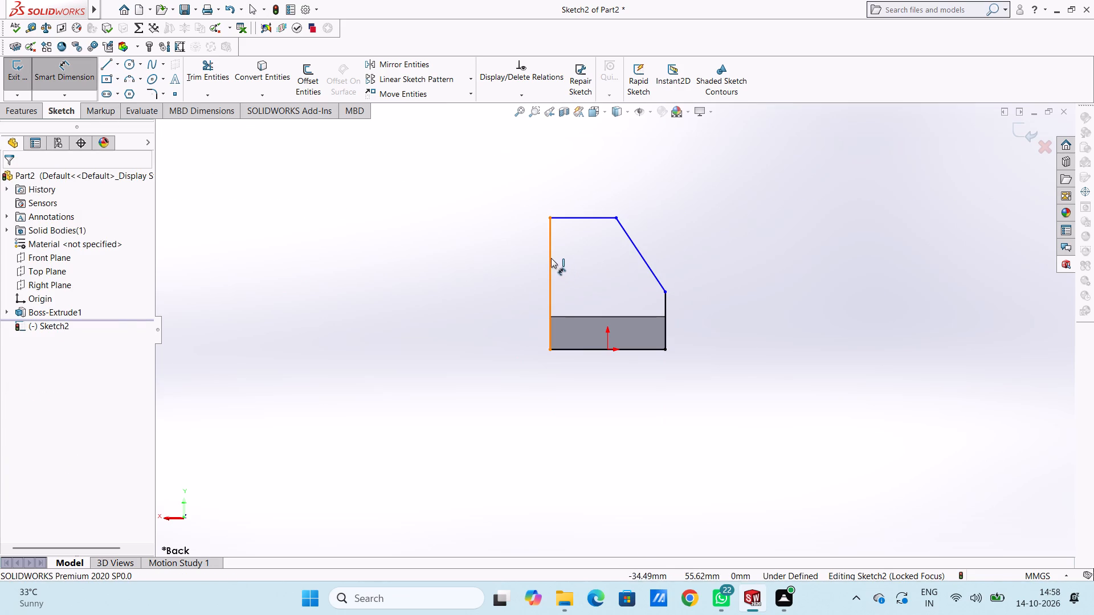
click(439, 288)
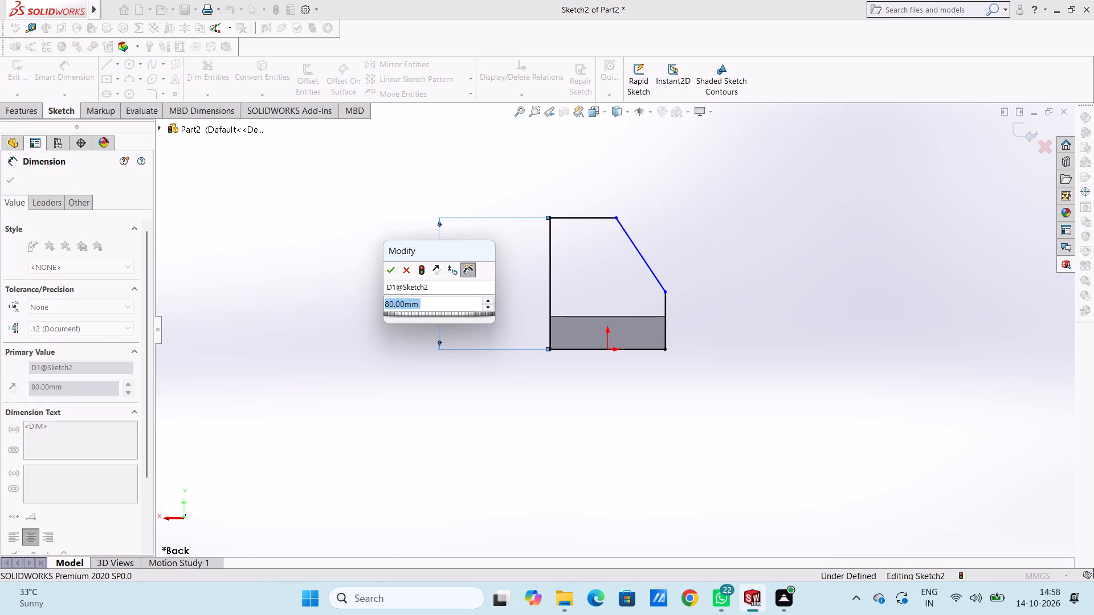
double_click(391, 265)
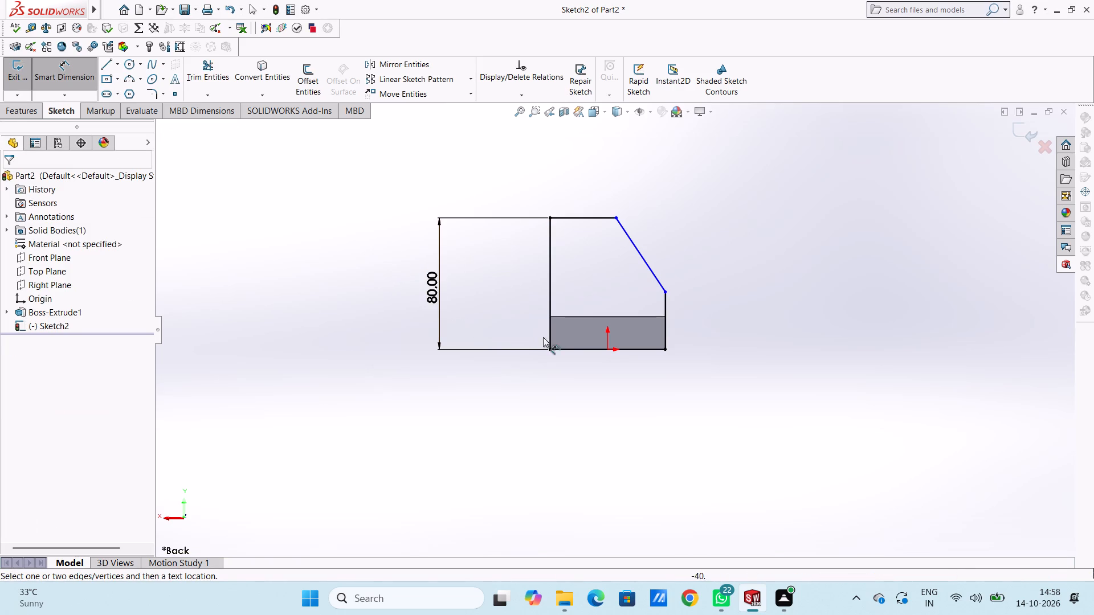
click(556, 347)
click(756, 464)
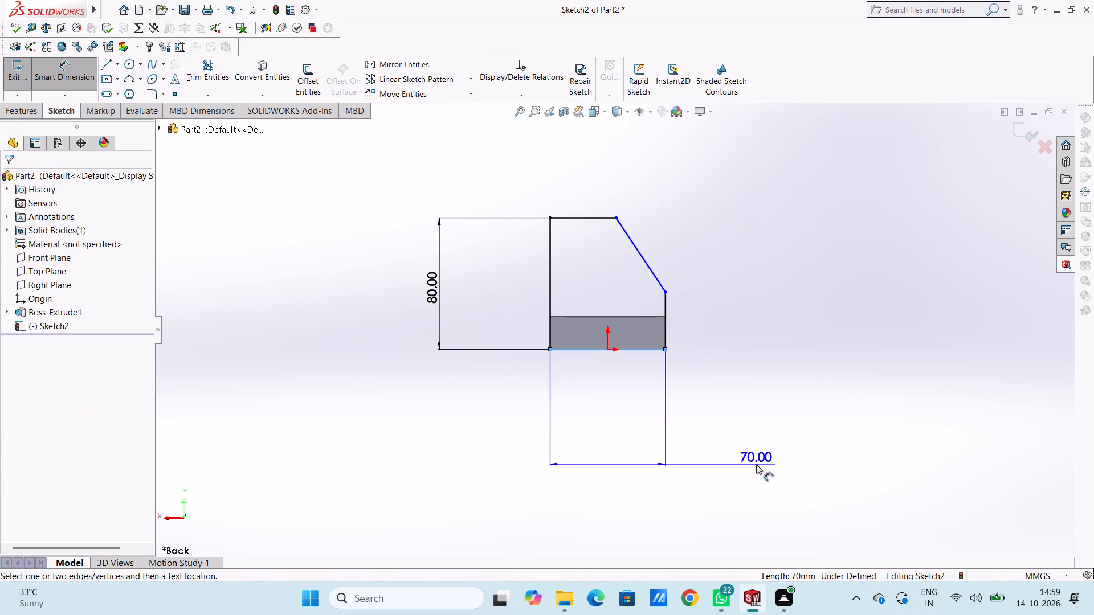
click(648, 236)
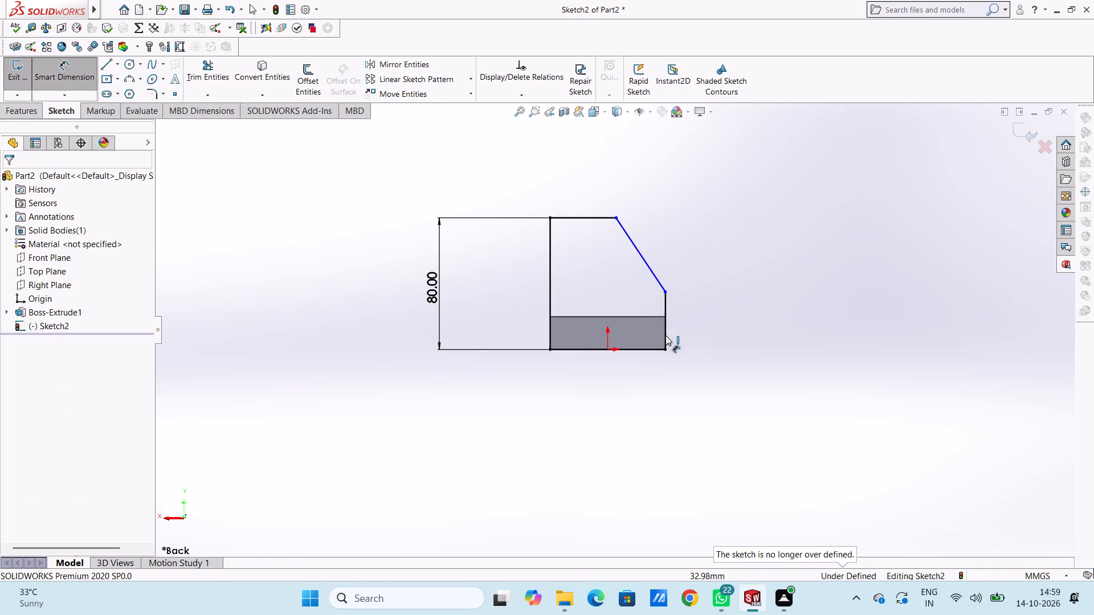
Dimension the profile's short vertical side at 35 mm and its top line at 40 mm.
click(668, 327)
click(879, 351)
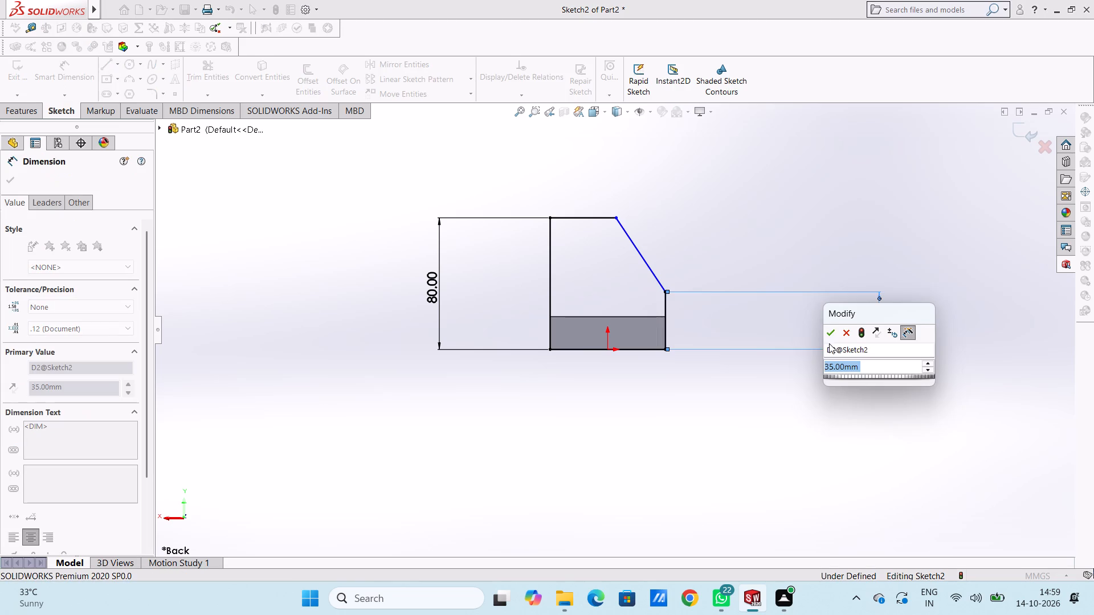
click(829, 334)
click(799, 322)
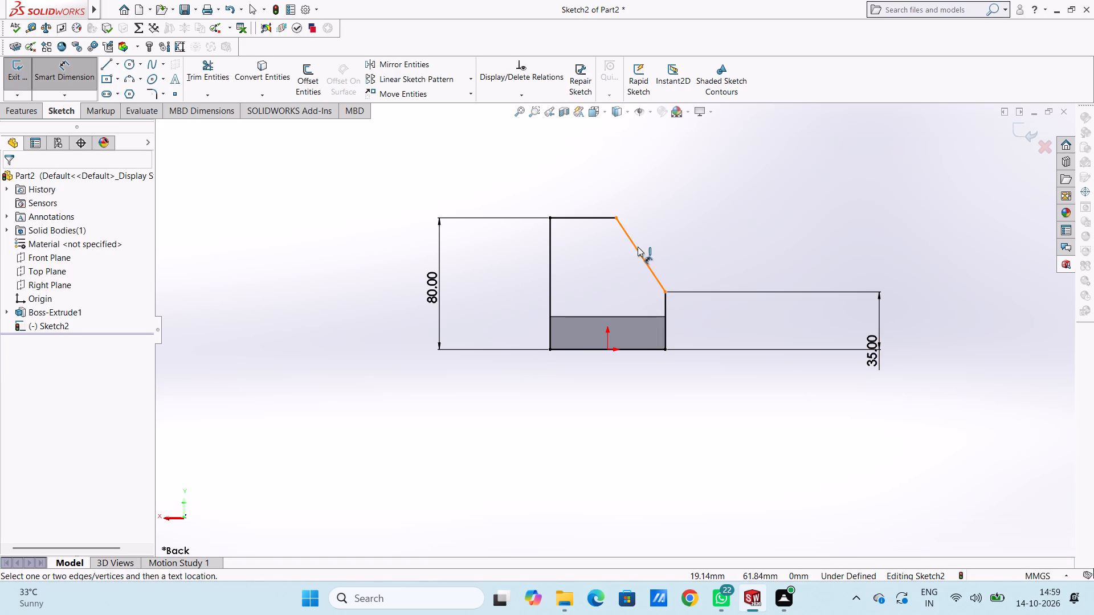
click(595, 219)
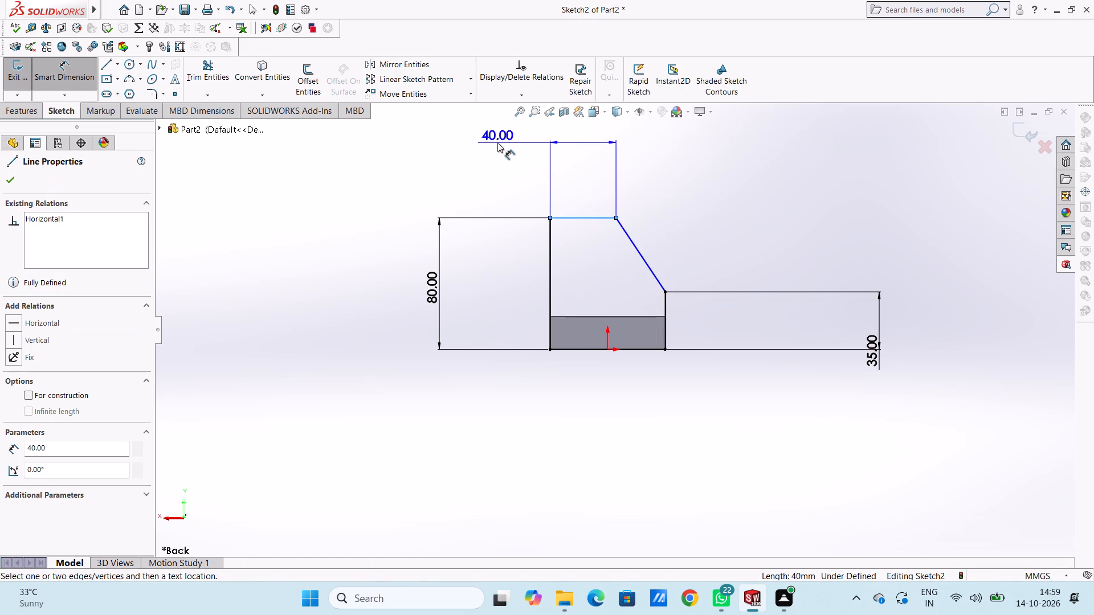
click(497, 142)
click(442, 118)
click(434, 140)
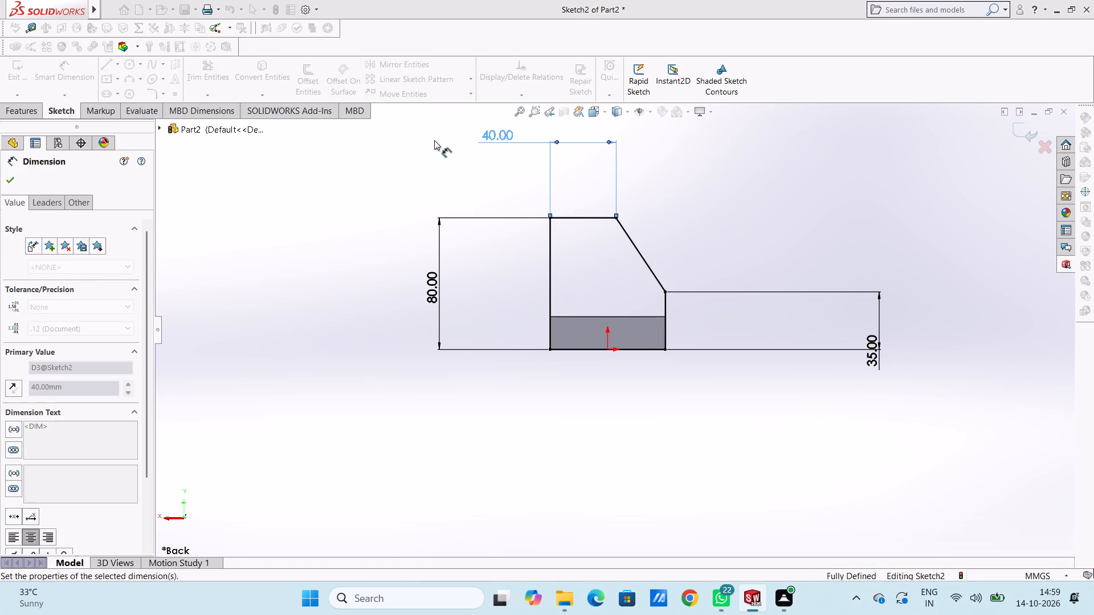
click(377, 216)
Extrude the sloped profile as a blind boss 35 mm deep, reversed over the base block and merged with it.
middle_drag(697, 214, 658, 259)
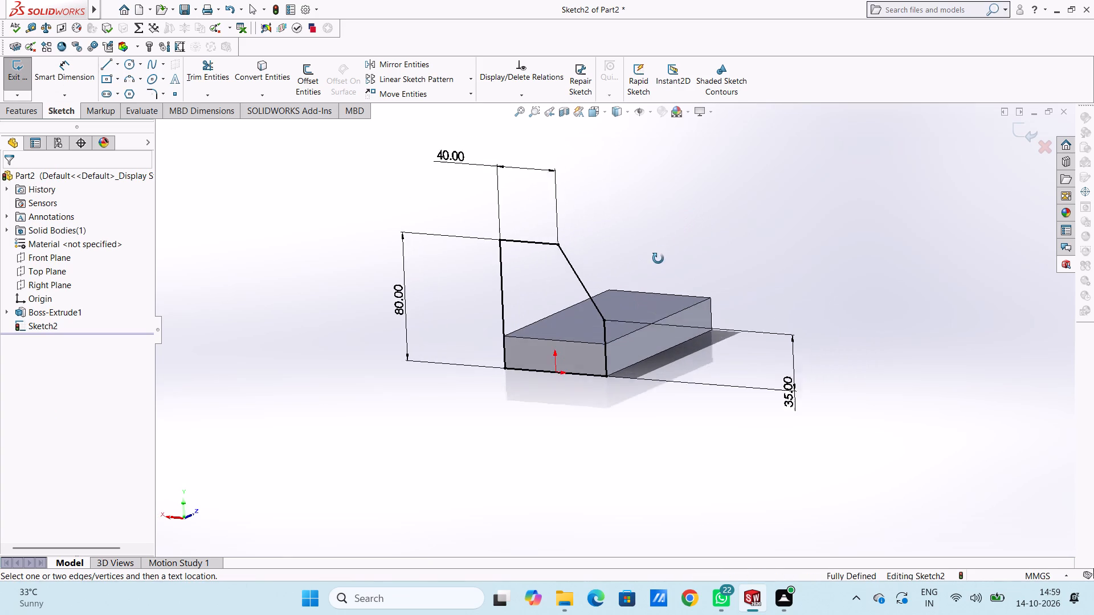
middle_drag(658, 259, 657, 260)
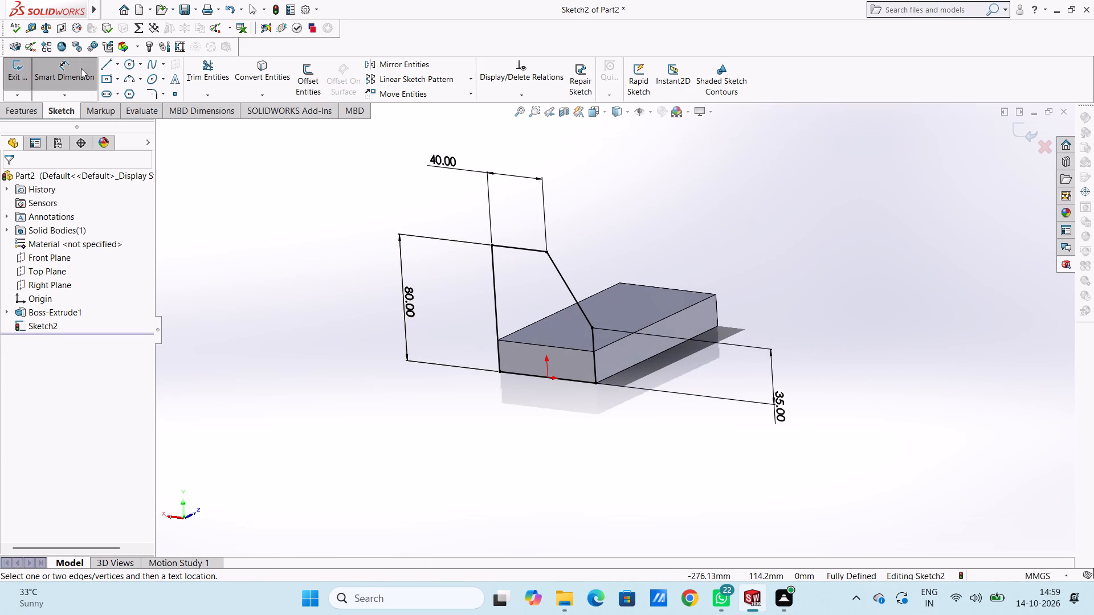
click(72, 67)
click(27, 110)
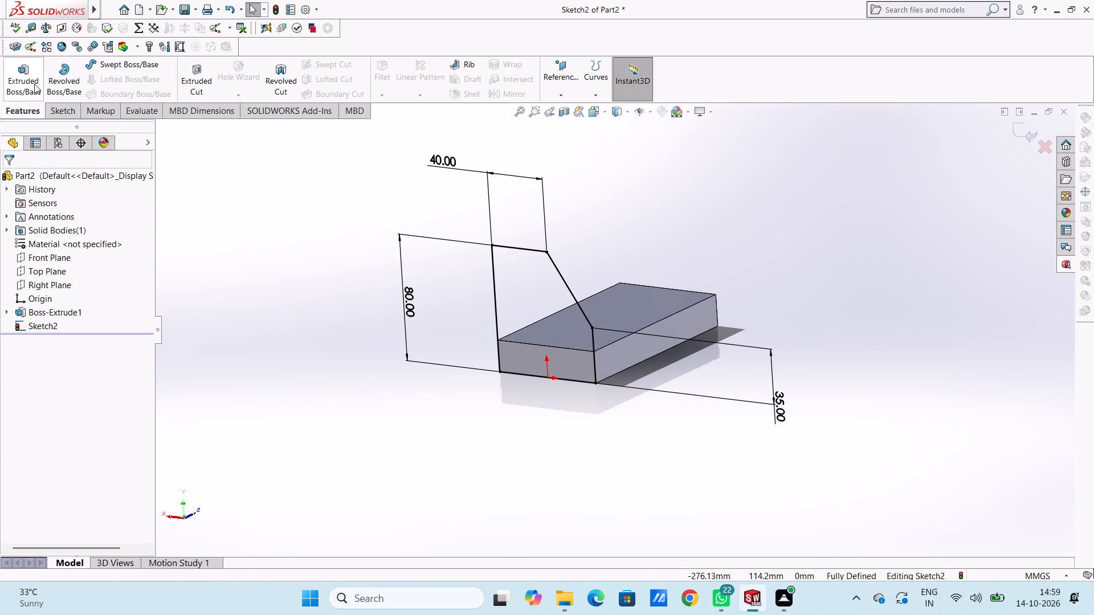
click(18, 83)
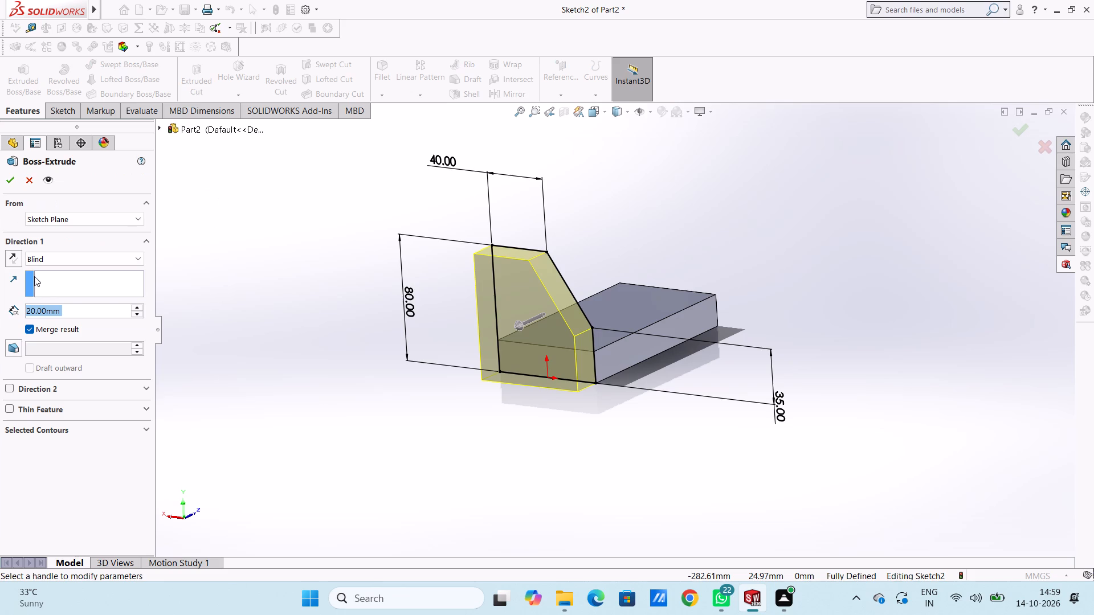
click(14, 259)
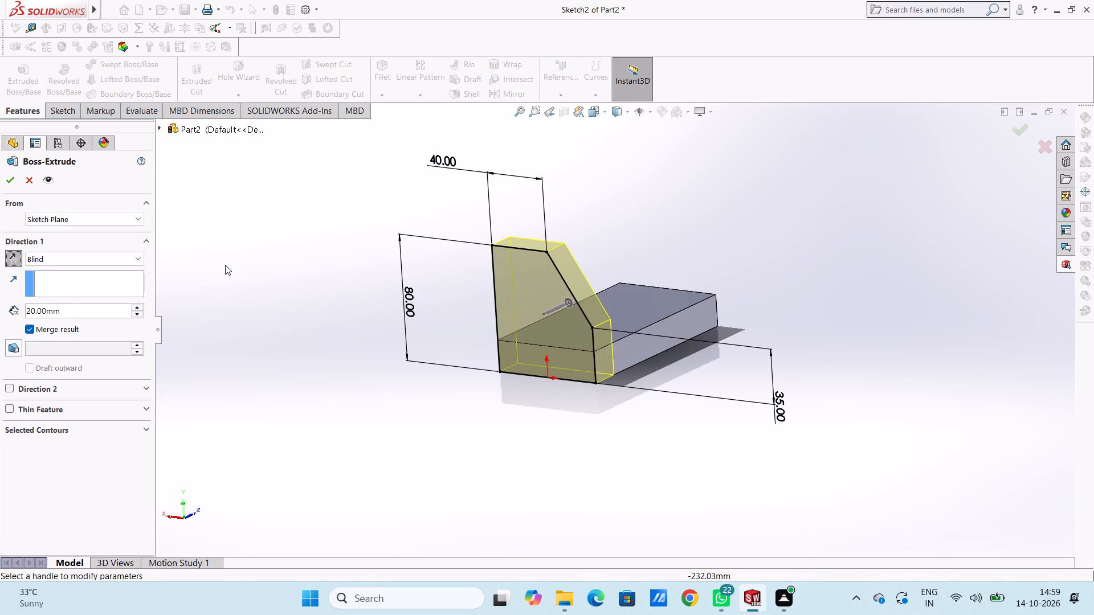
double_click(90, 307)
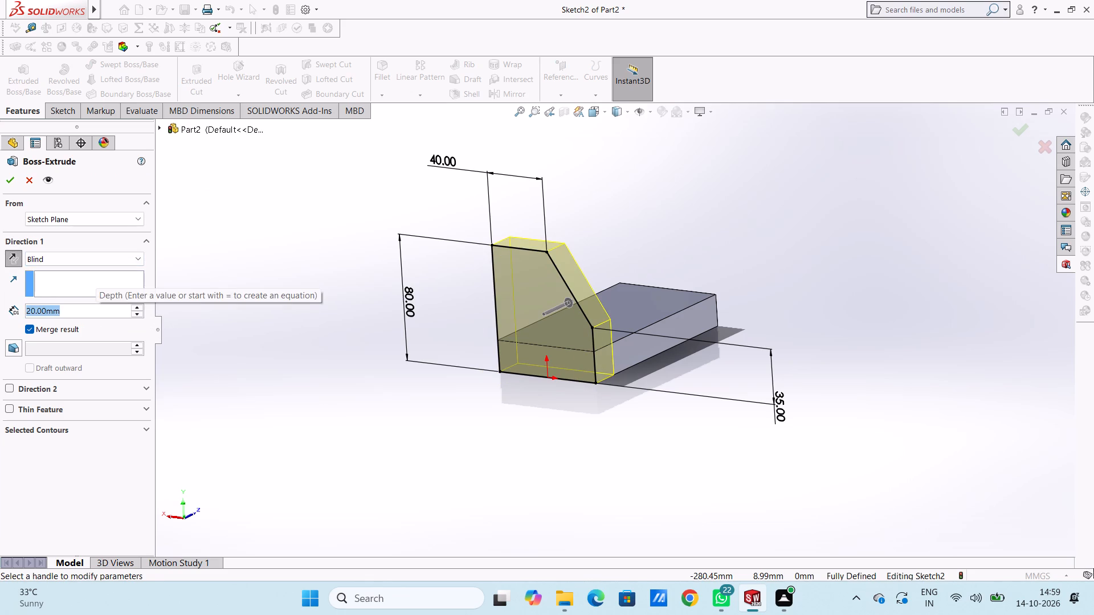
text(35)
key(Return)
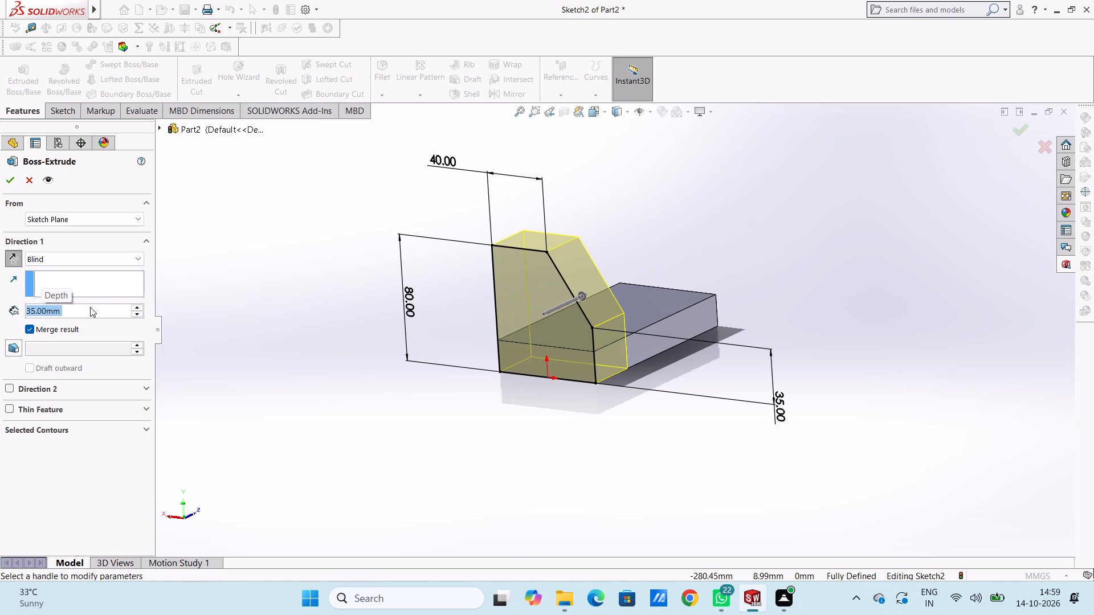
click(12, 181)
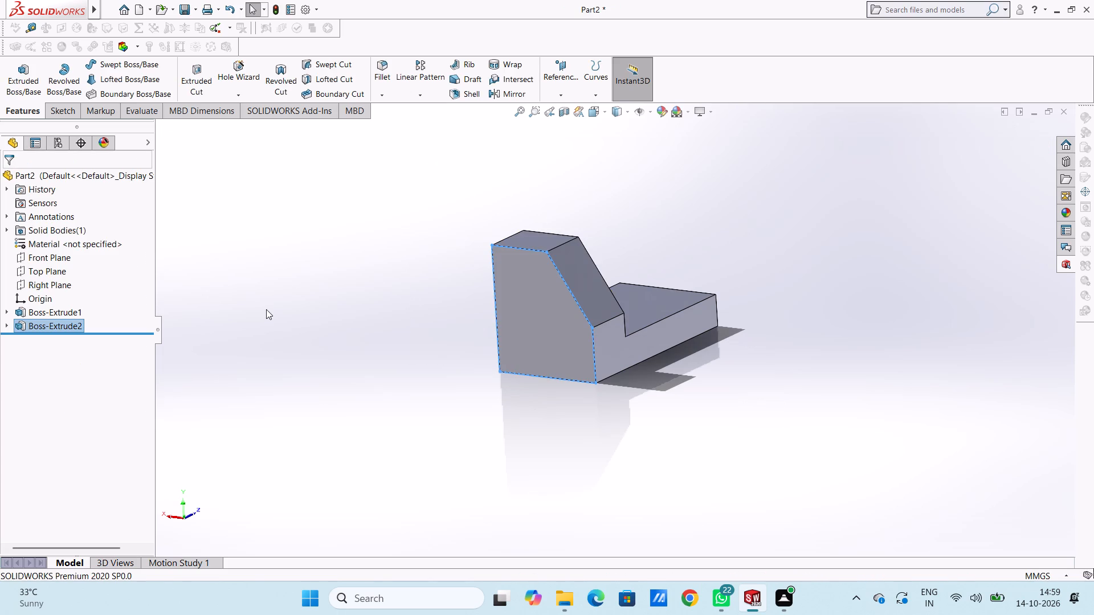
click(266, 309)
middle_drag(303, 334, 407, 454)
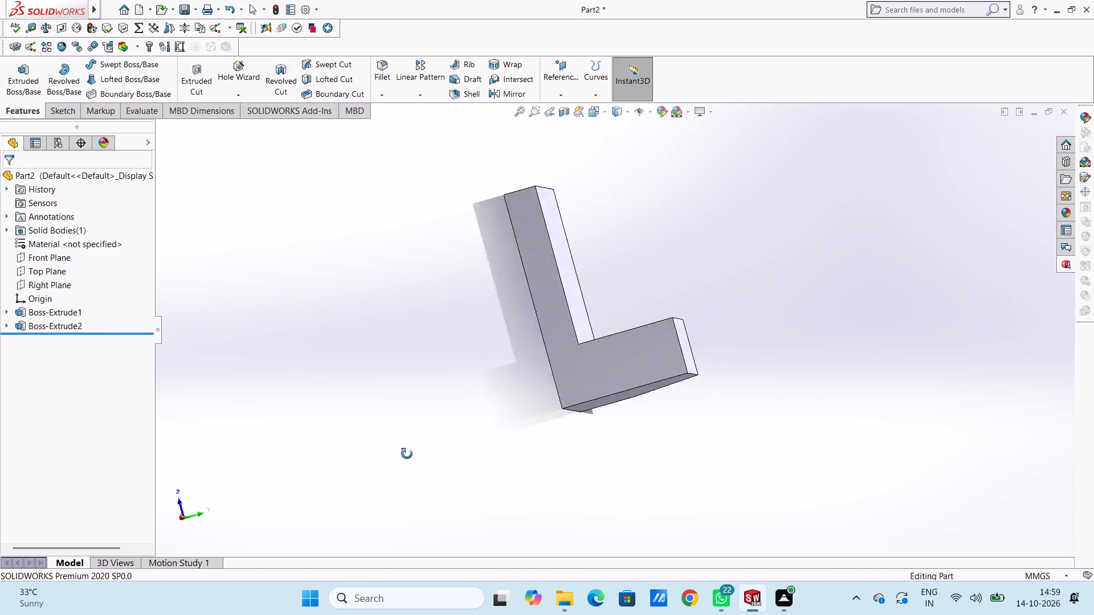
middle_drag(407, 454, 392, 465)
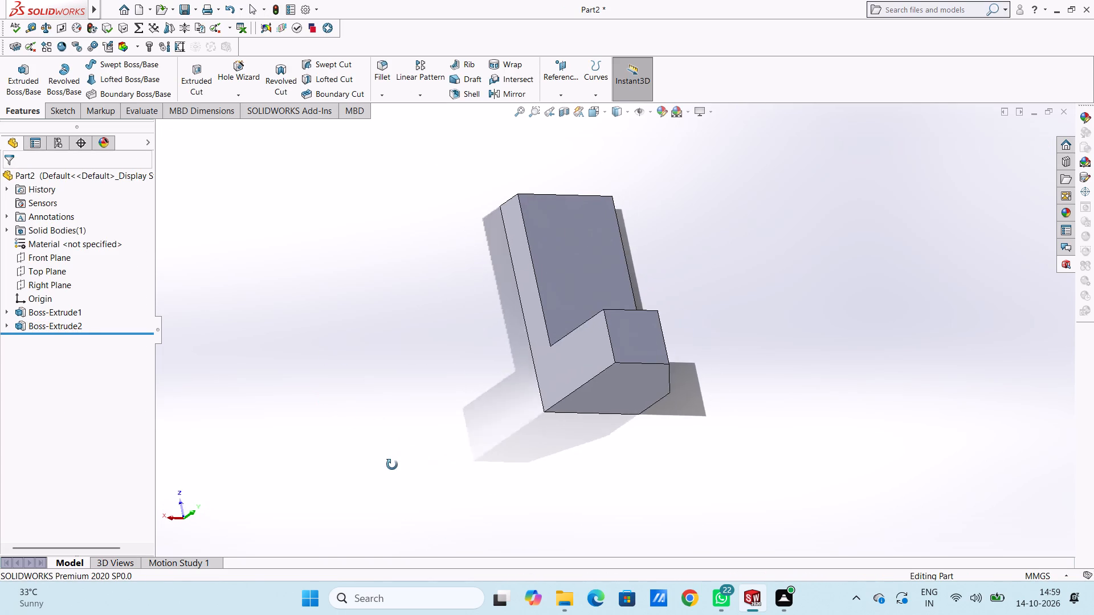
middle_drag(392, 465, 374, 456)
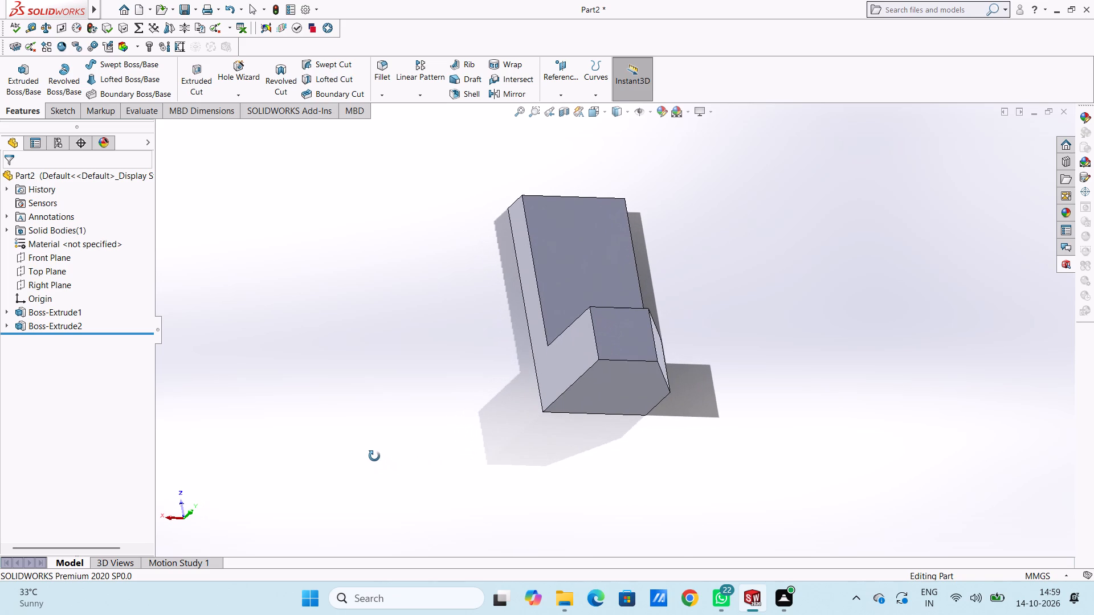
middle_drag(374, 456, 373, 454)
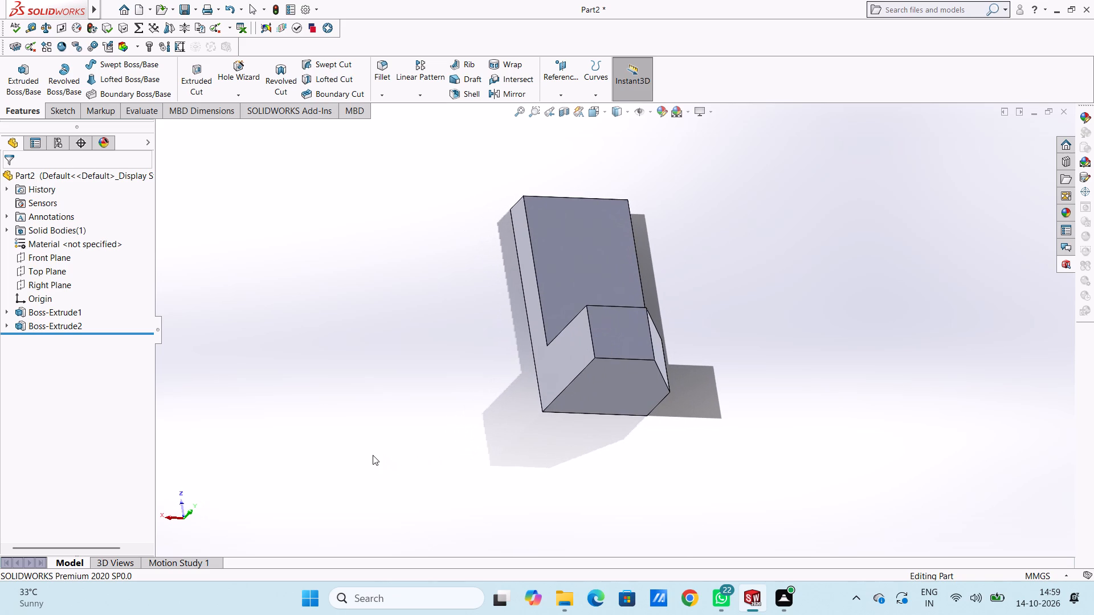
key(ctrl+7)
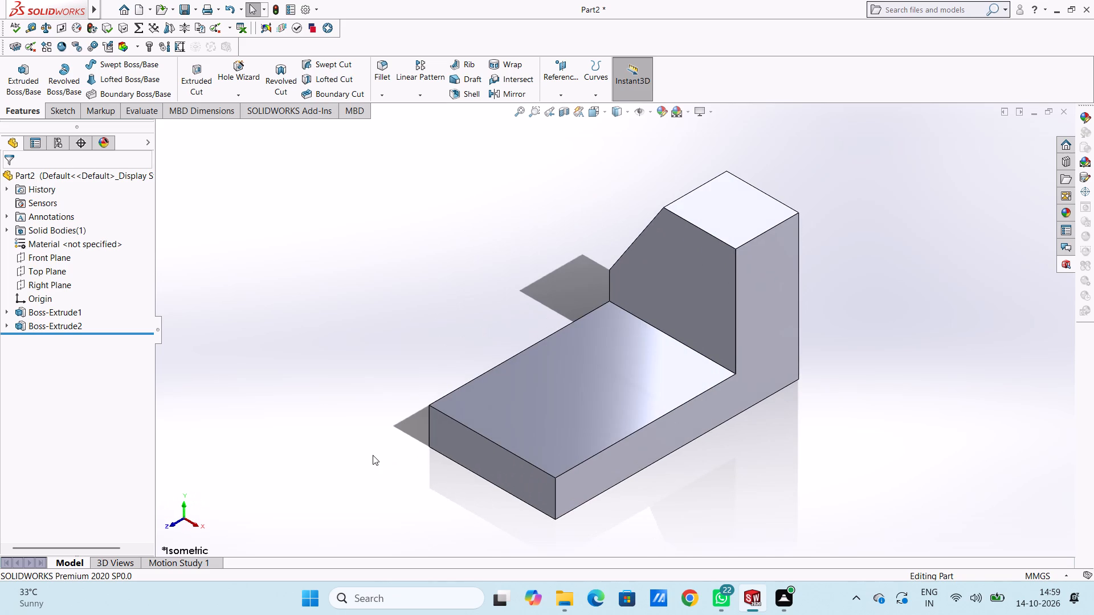
Undo the upright extrusion and all of its profile's dimensions and lines, back to an empty sketch on the back face.
key(ctrl+z)
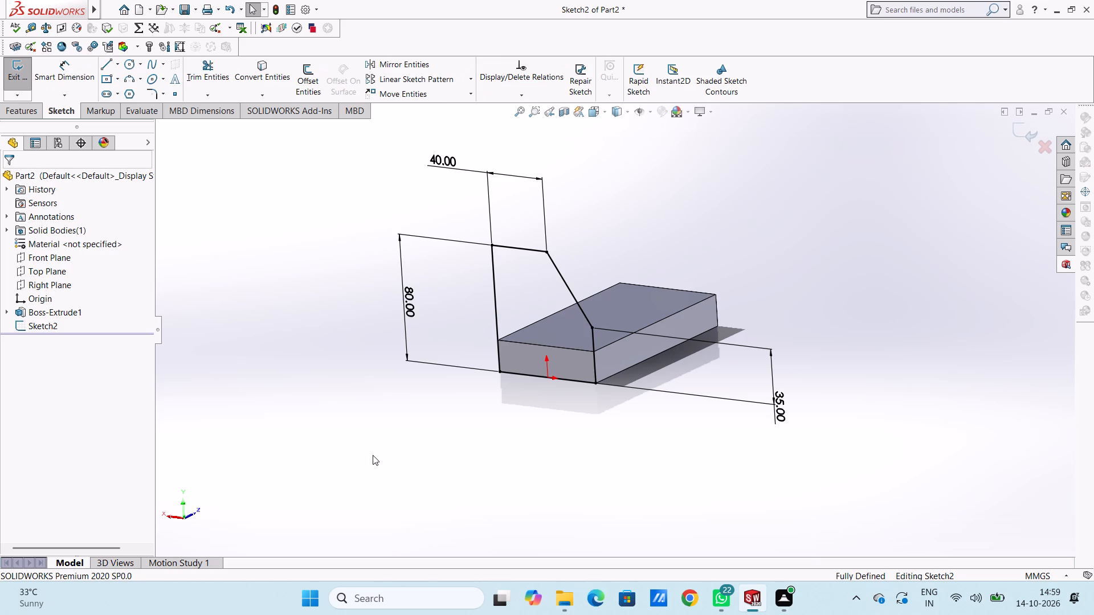
key(ctrl+z)
key(ctrl+z)
key(ctrl+z)
key(ctrl+z)
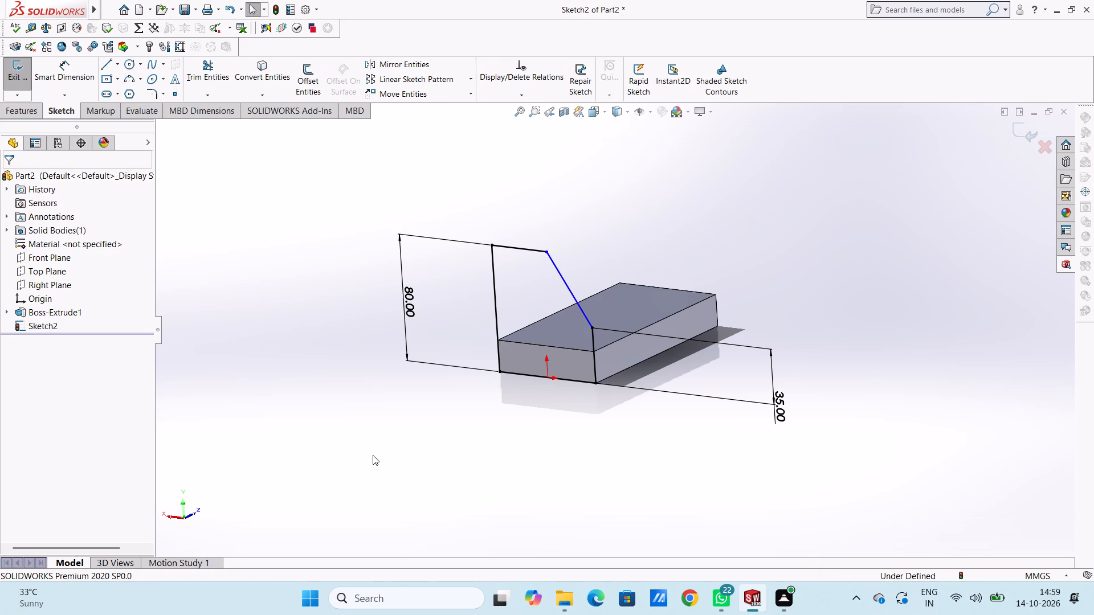
key(ctrl+z)
key(ctrl+z)
key(ctrl+z)
key(ctrl+z)
key(ctrl+z)
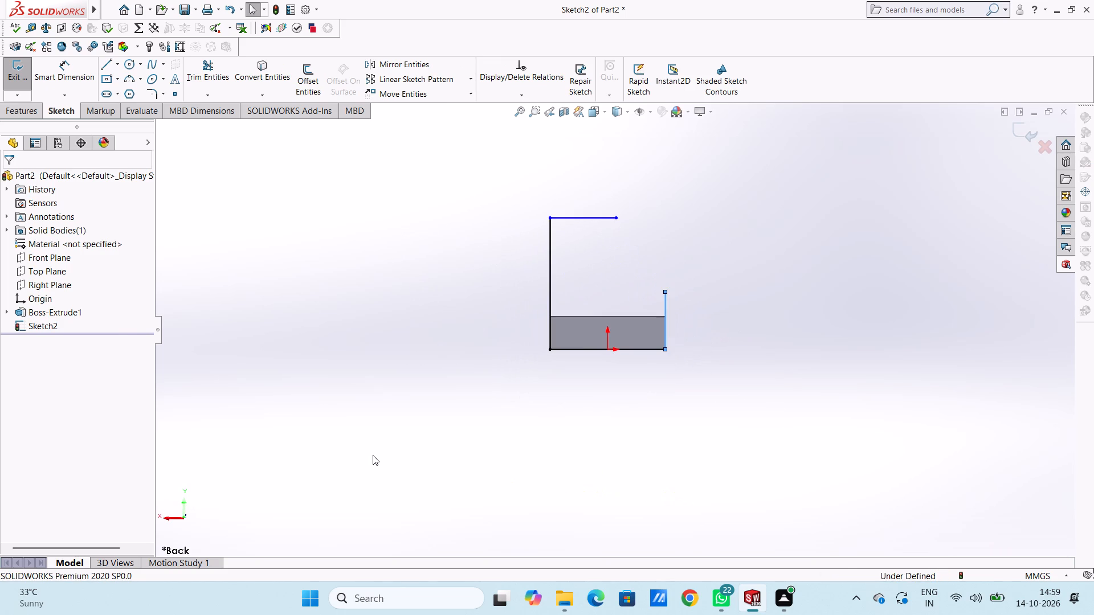
key(ctrl+z)
key(ctrl+z)
key(ctrl+z)
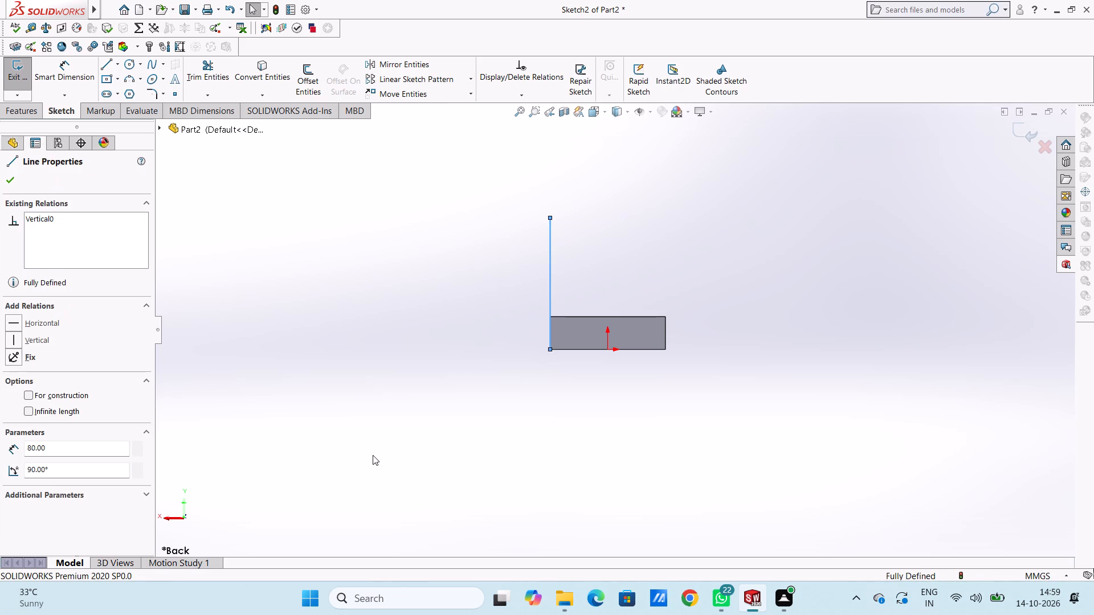
key(ctrl+z)
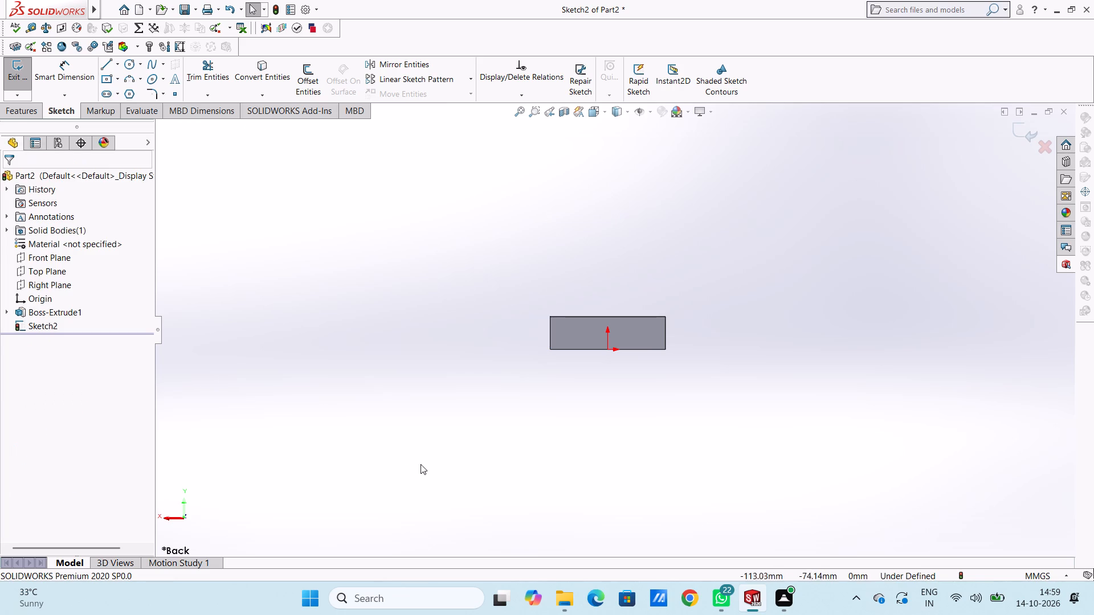
Draw an 80 mm vertical line up from the block's lower corner and a 40 mm horizontal line inward from its upper end.
click(111, 64)
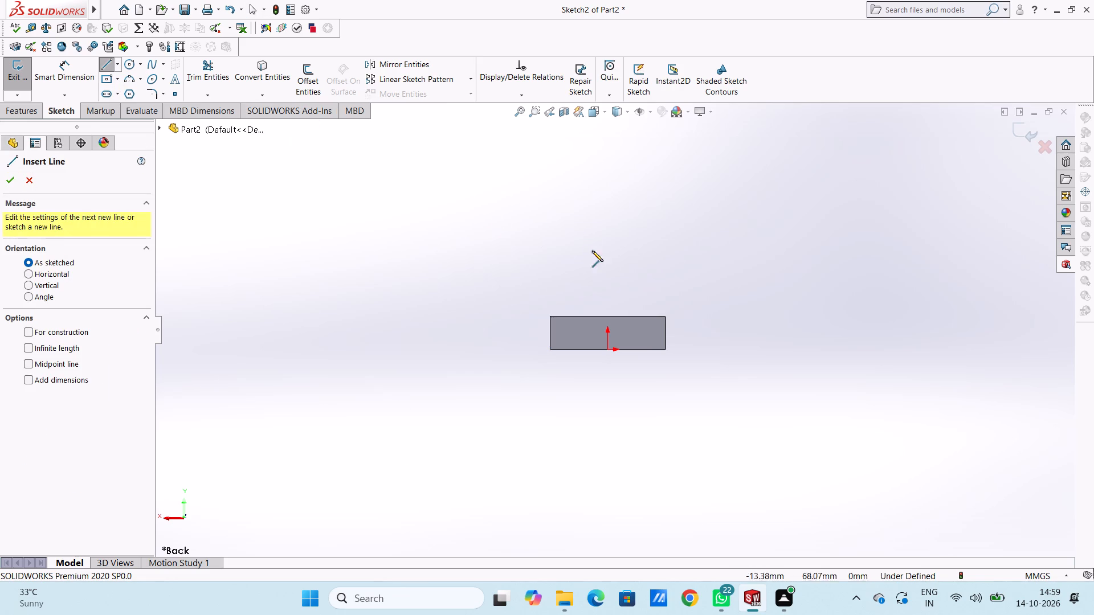
click(665, 350)
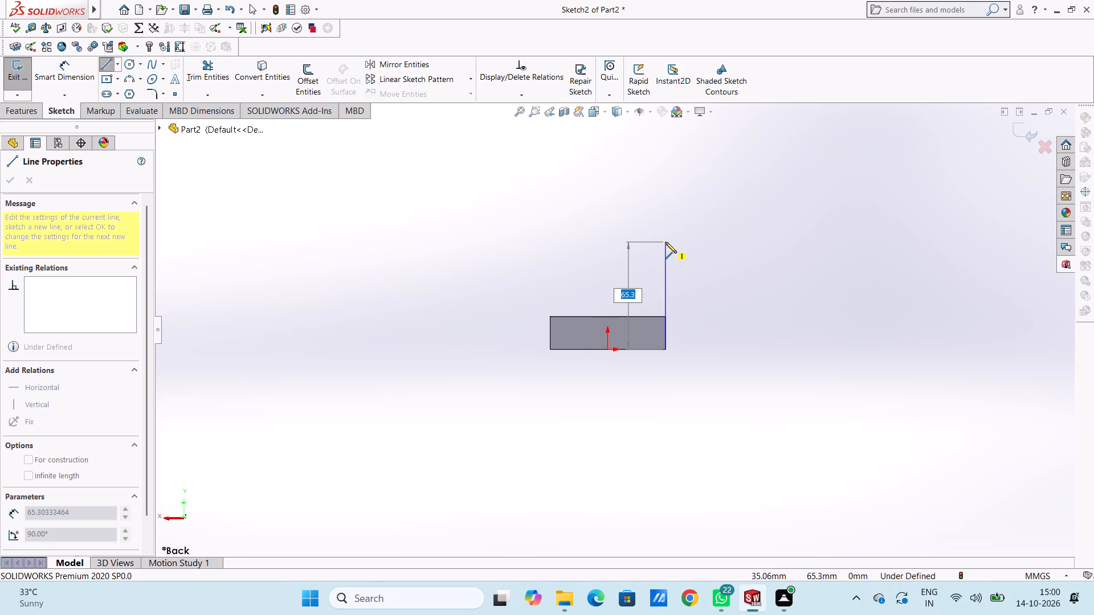
text(80)
key(Return)
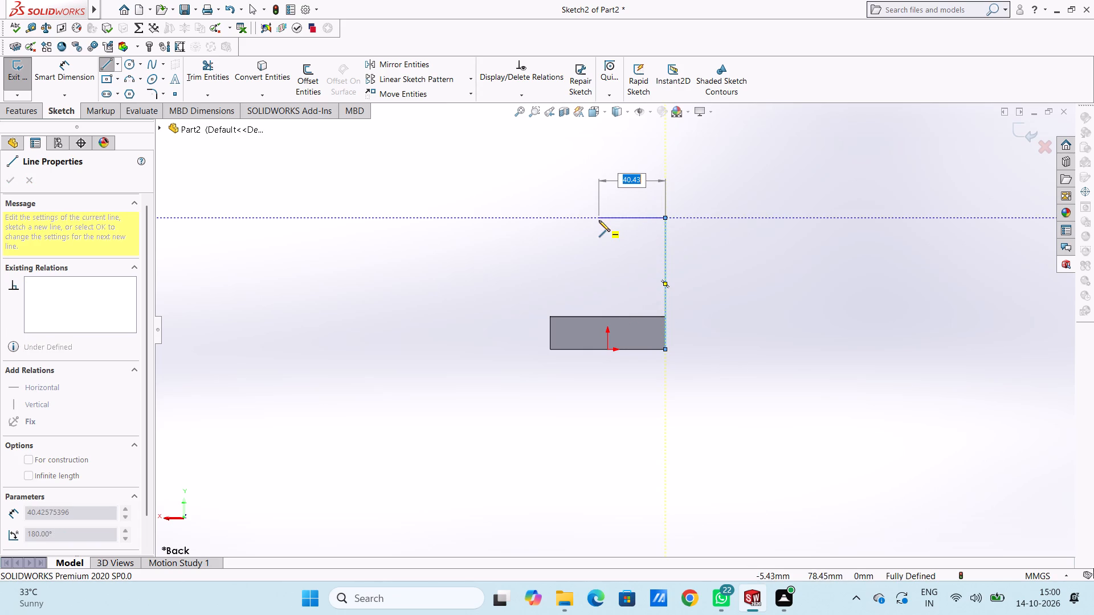
text(40)
key(Return)
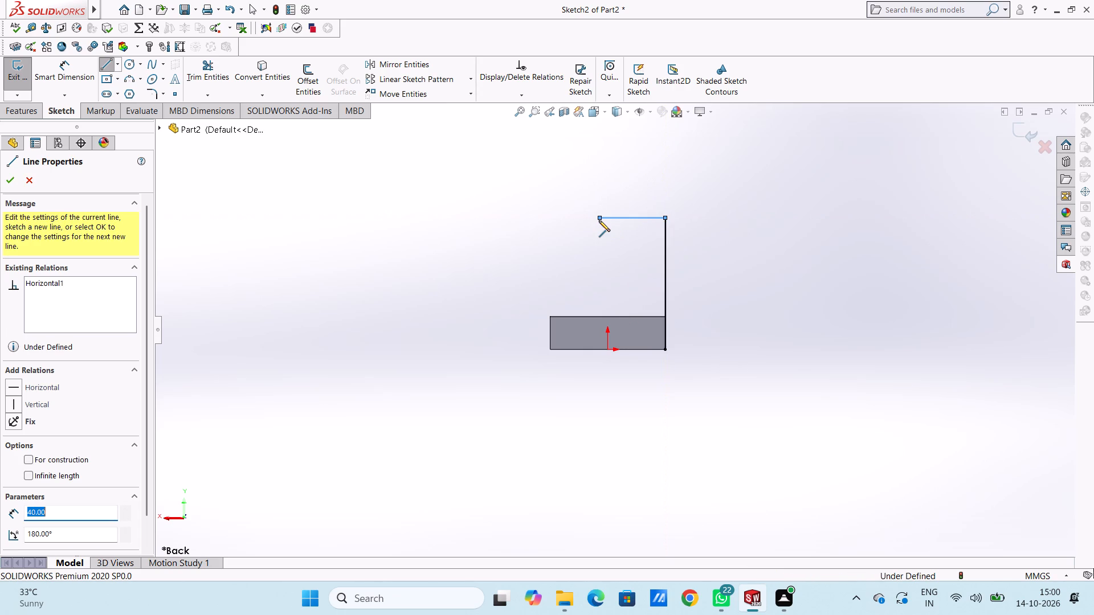
right_click(489, 205)
click(501, 217)
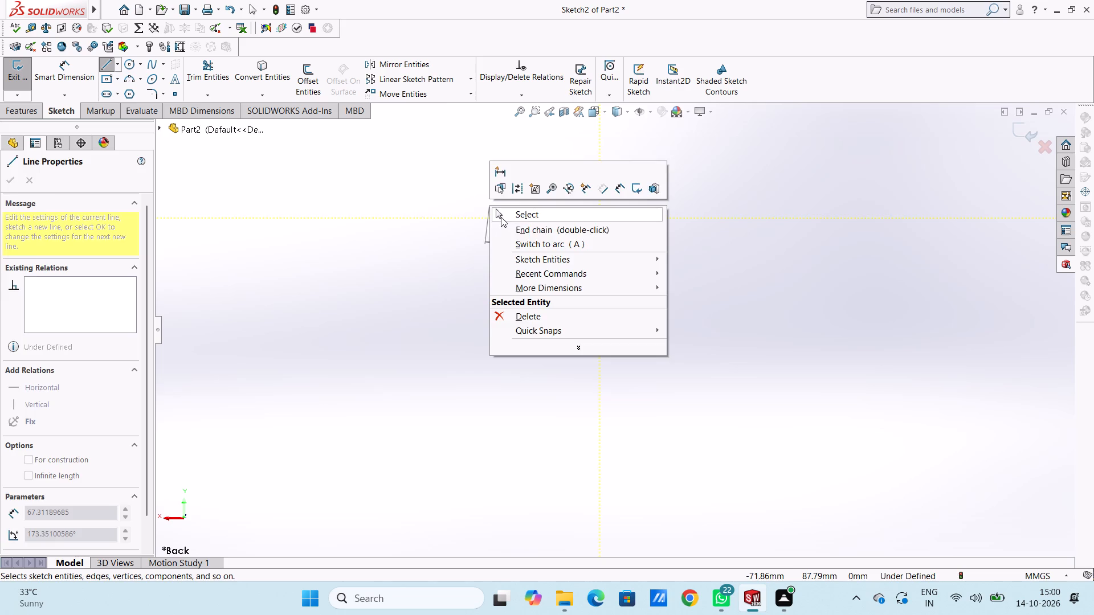
click(469, 221)
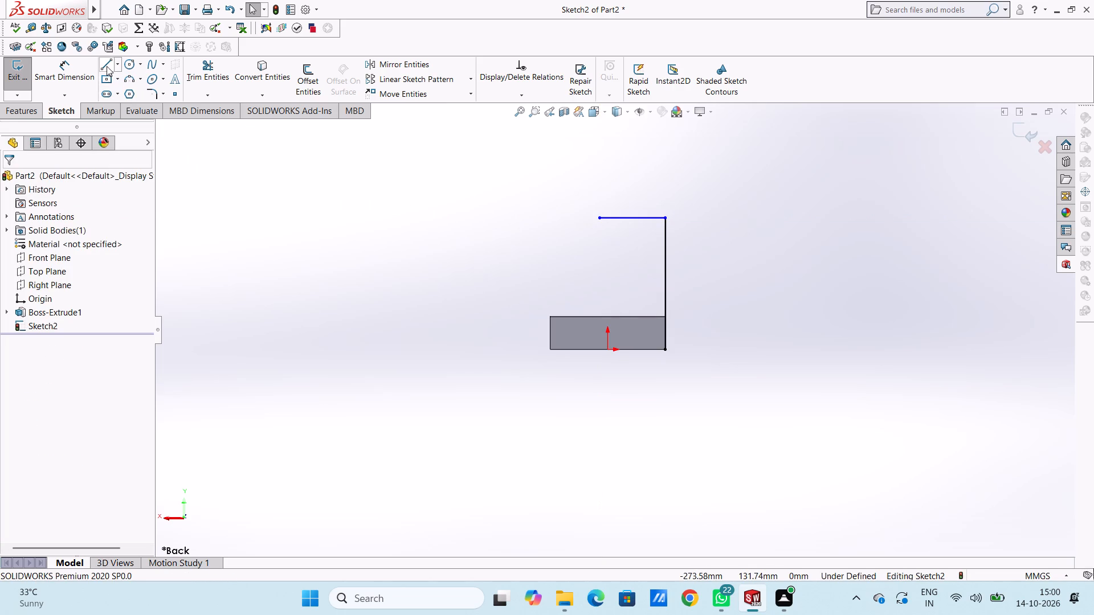
Close the profile with a bottom line along the block's lower edge, a 35 mm vertical on its far side and a sloped line.
click(107, 65)
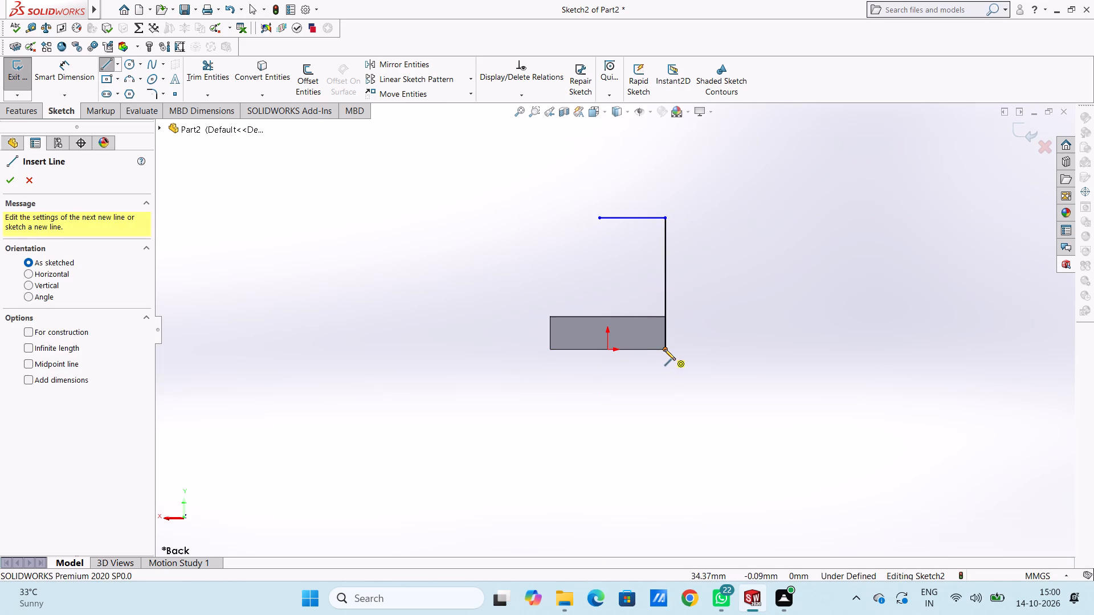
click(664, 349)
click(549, 349)
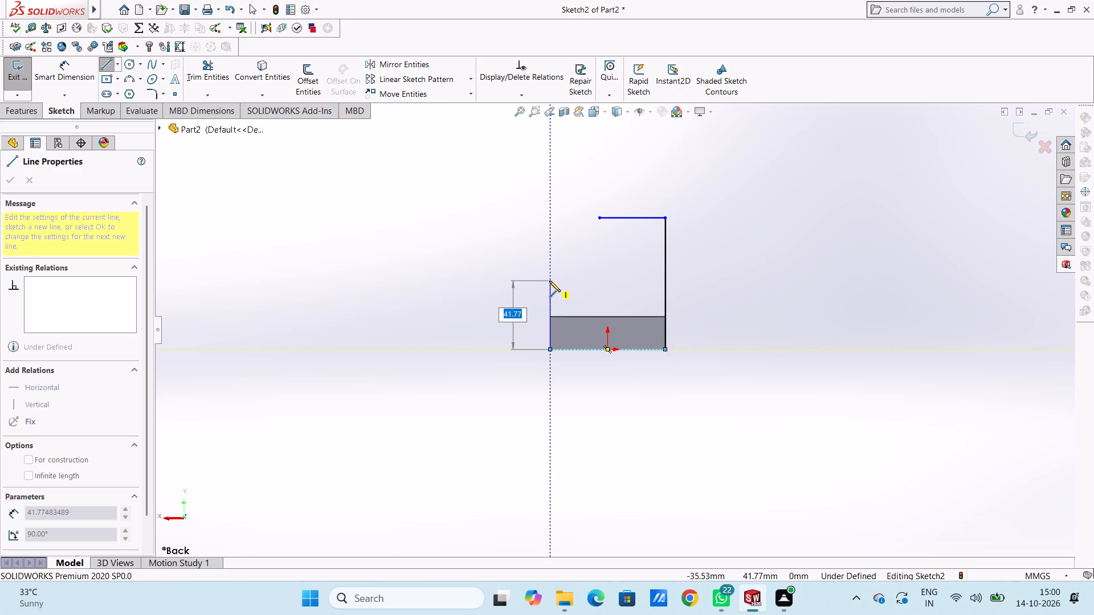
text(35)
key(Return)
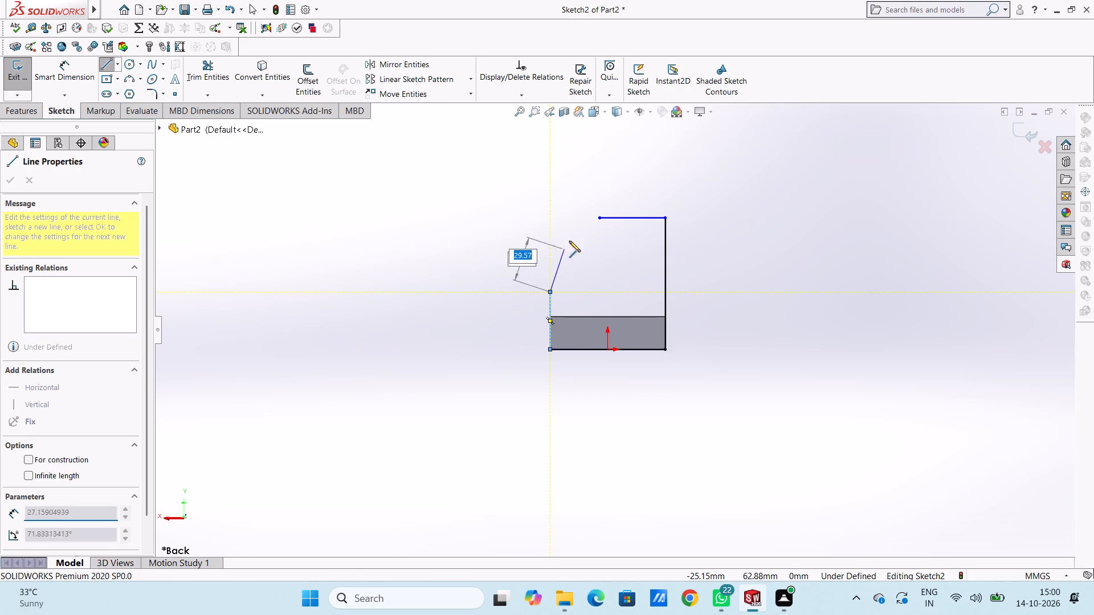
click(599, 217)
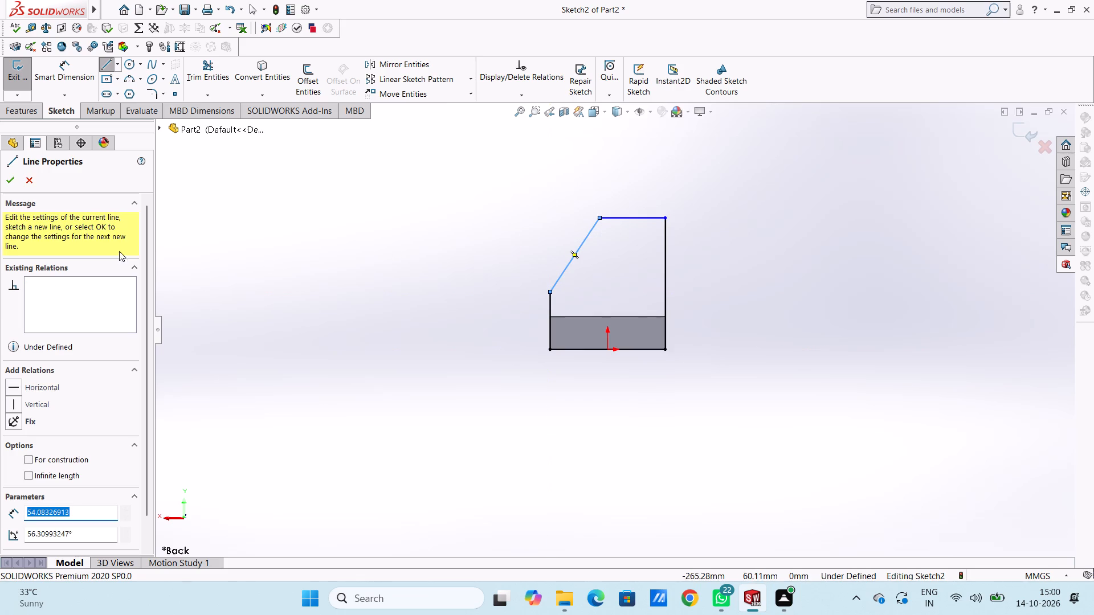
click(11, 183)
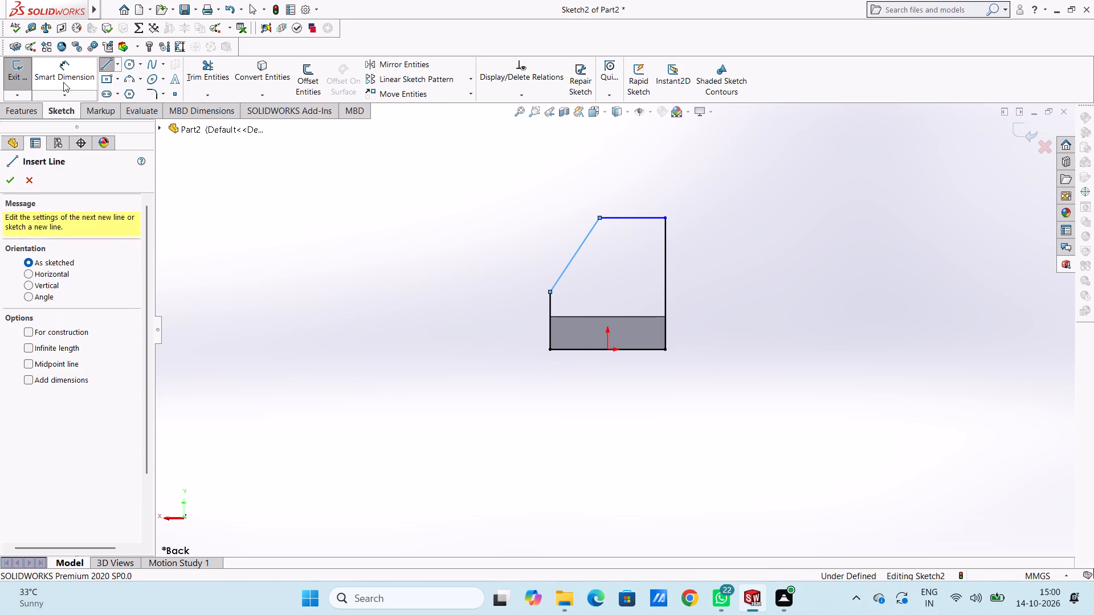
Dimension the profile's short vertical side at 35 mm and its tall vertical side at 80 mm.
click(63, 82)
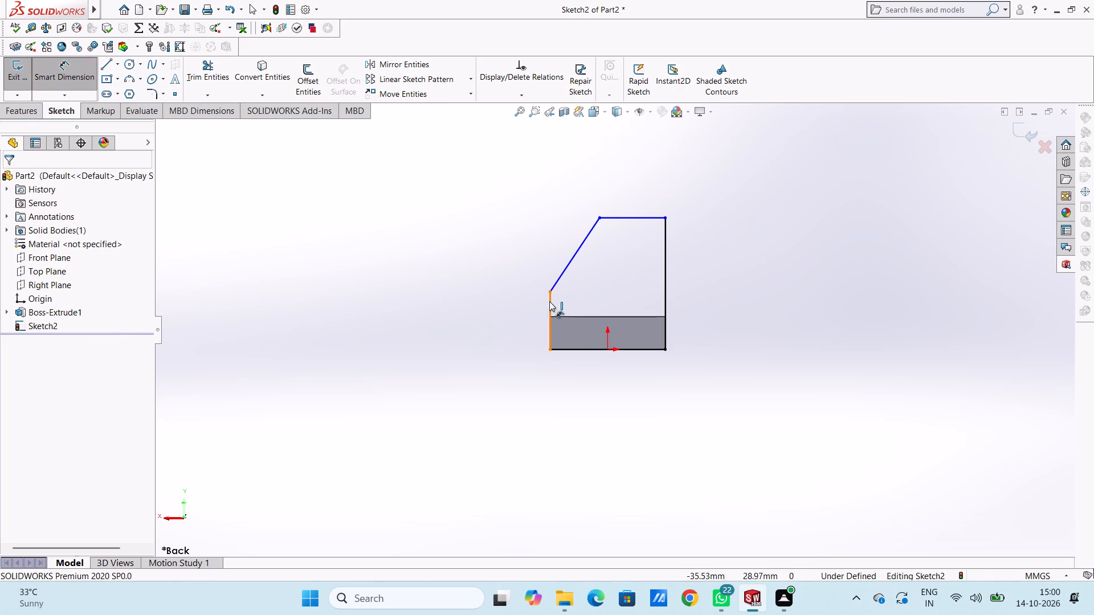
click(549, 301)
click(323, 413)
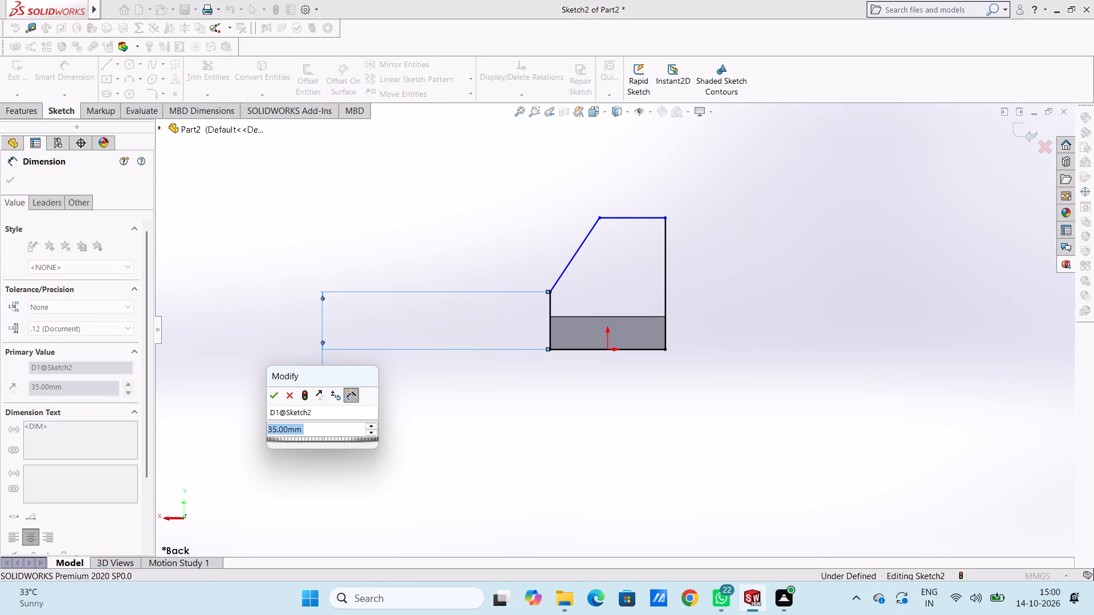
click(276, 398)
click(276, 374)
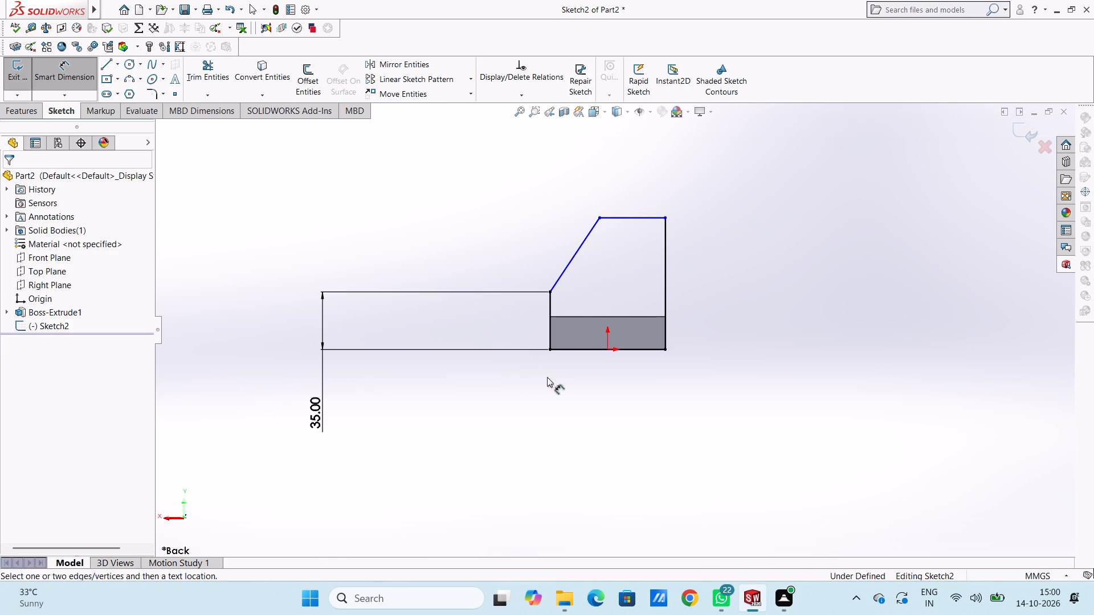
click(666, 300)
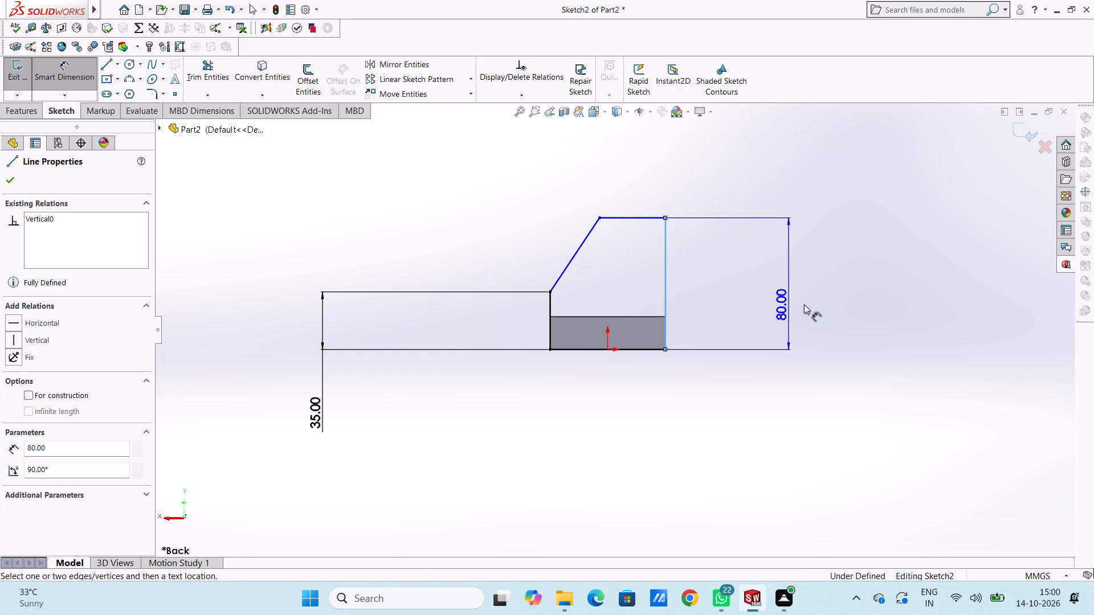
click(867, 303)
click(819, 282)
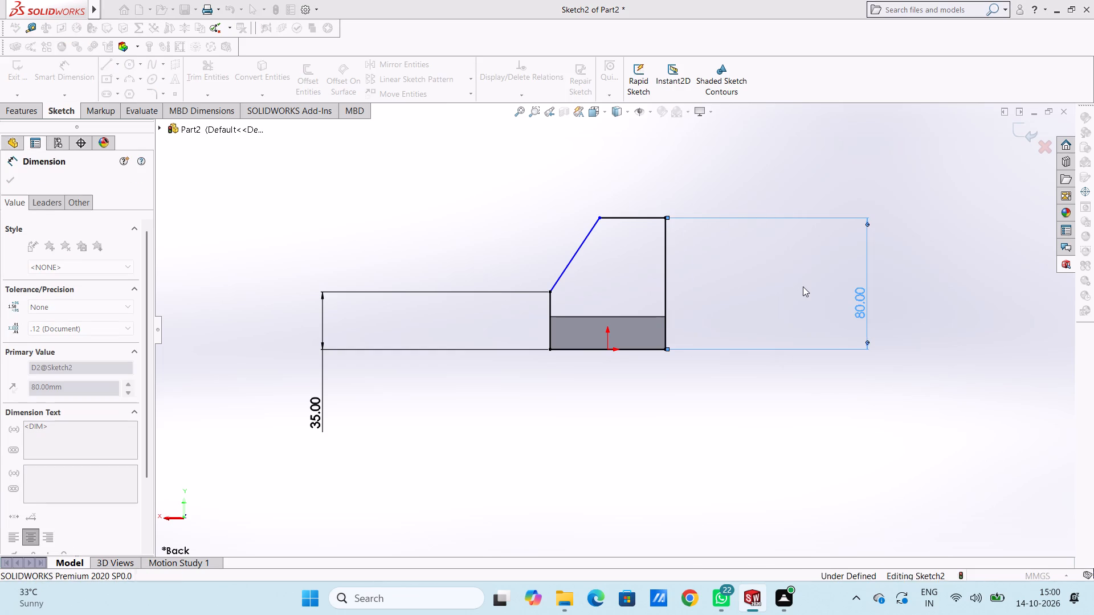
click(803, 286)
Dimension the profile's top line at 40 mm.
scroll(663, 277, up, 3)
scroll(589, 273, down, 1)
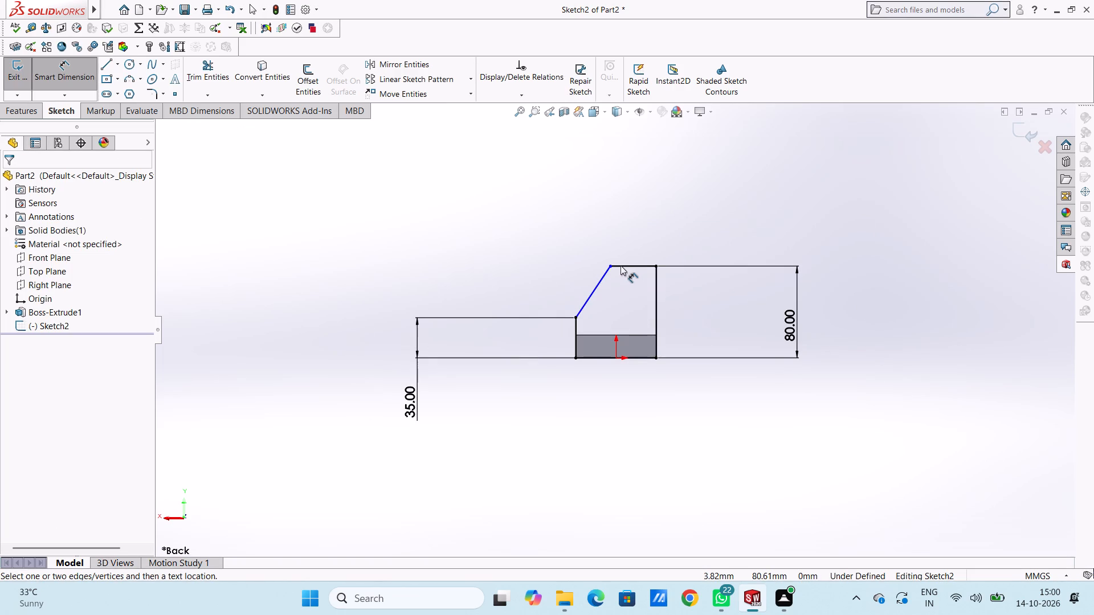
click(622, 264)
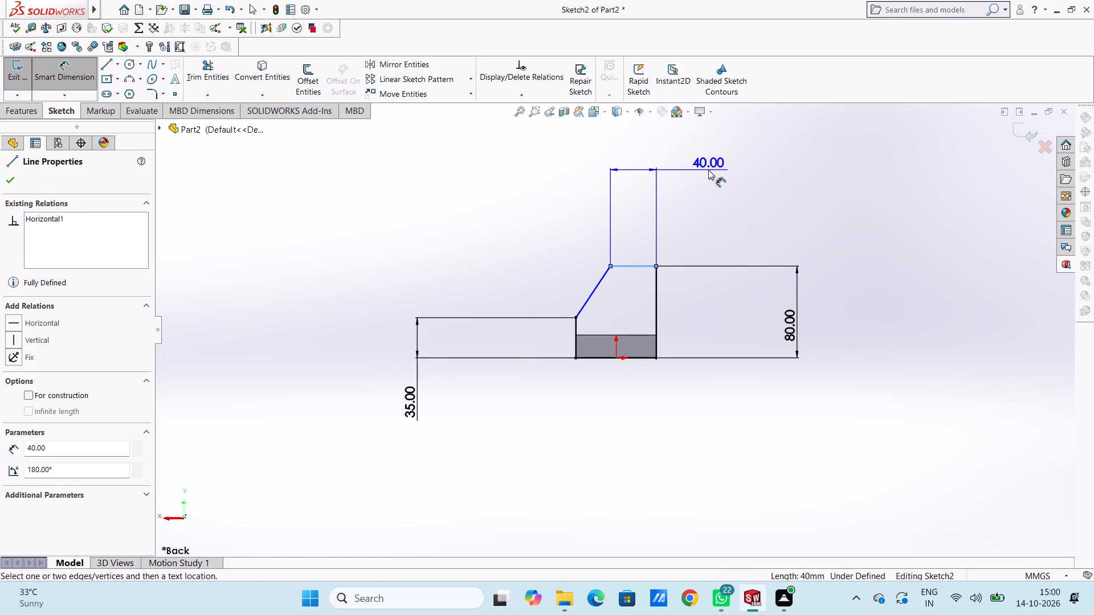
click(708, 169)
click(656, 149)
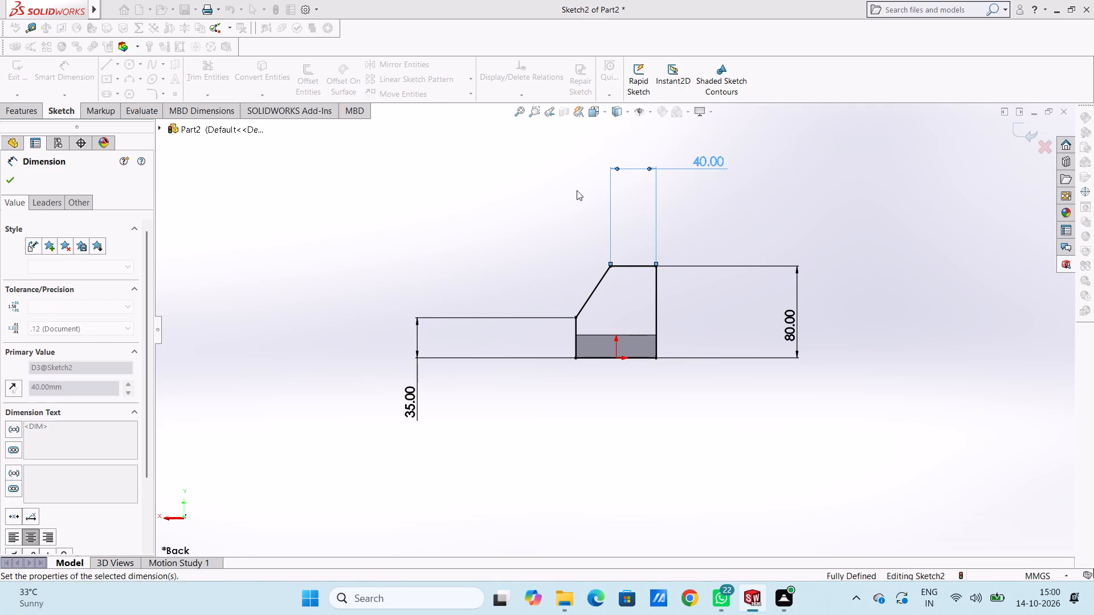
click(564, 195)
Extrude the sloped profile as a blind boss 35 mm deep, reversed over the base block and merged with it.
middle_drag(584, 220, 656, 310)
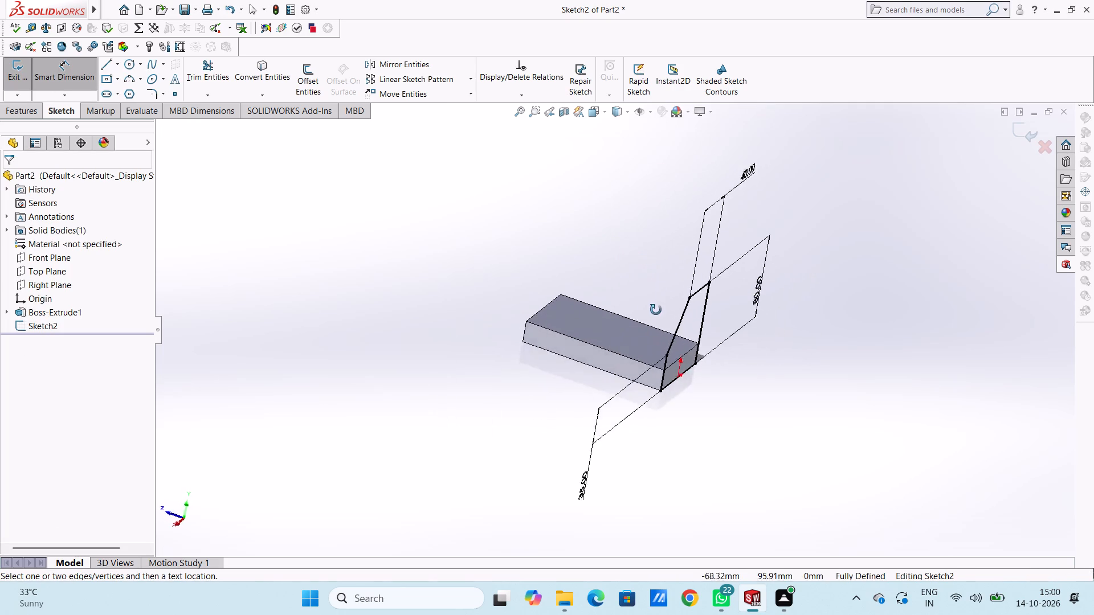
middle_drag(656, 310, 626, 290)
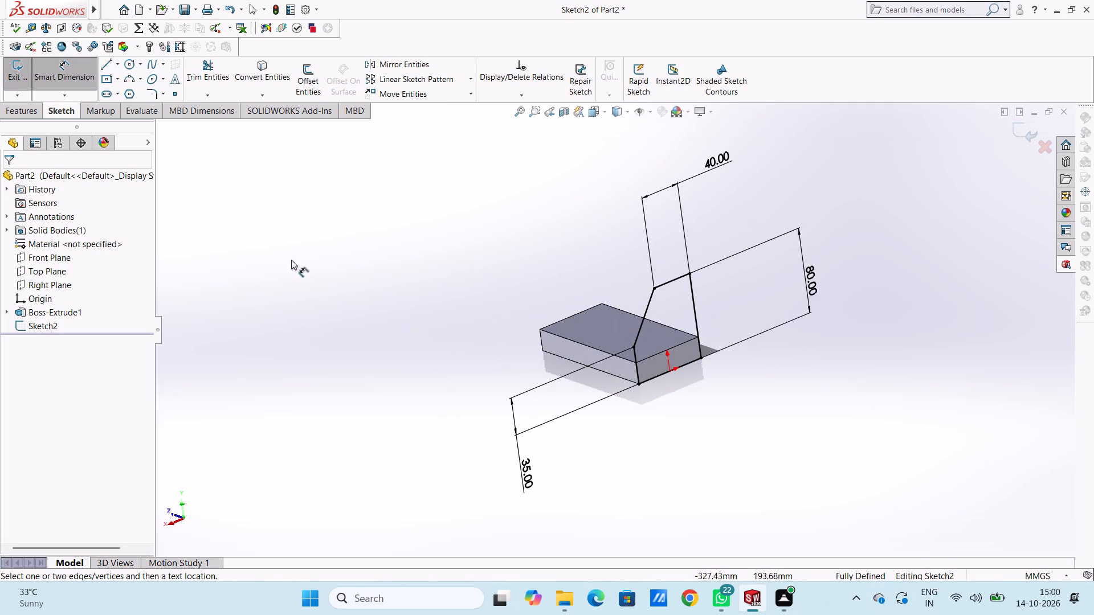
click(29, 109)
click(31, 88)
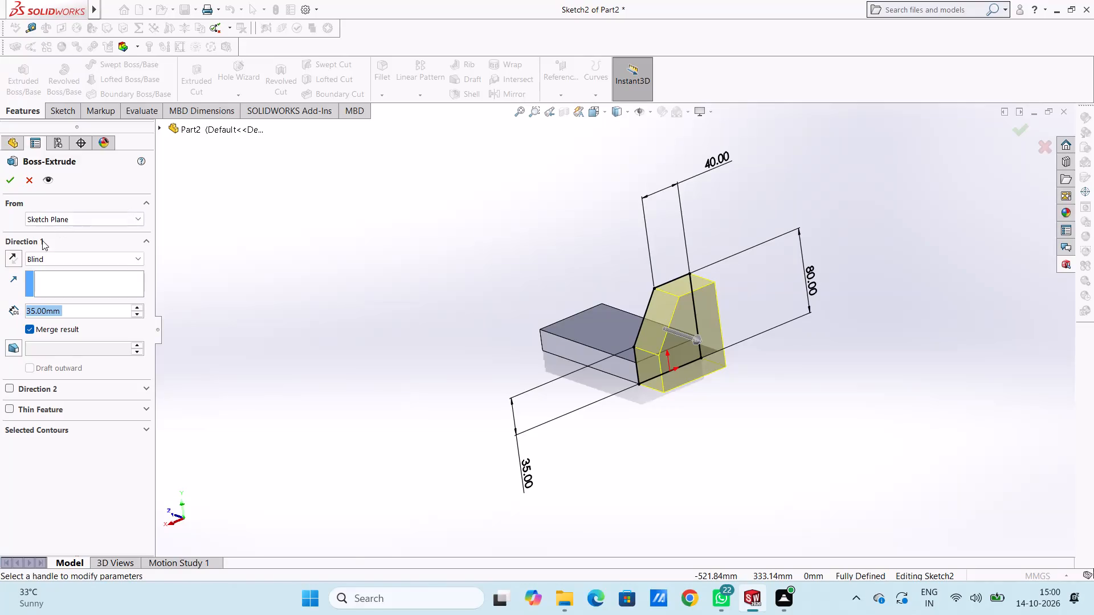
click(16, 256)
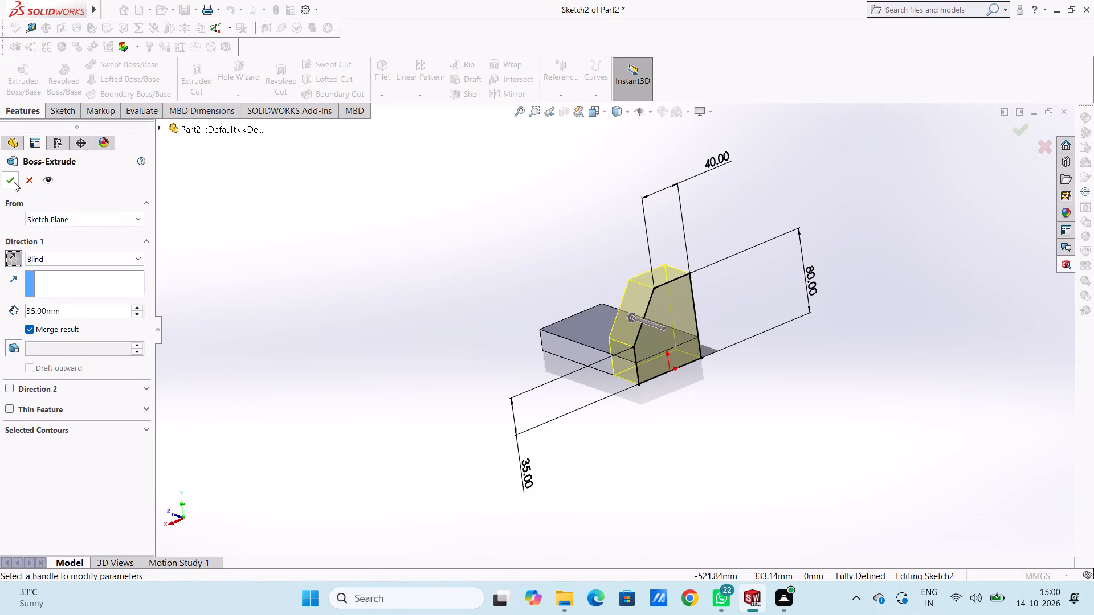
click(14, 182)
click(242, 269)
Start a sketch on the upright's flat top face, seen in the Top view.
middle_drag(307, 274, 398, 330)
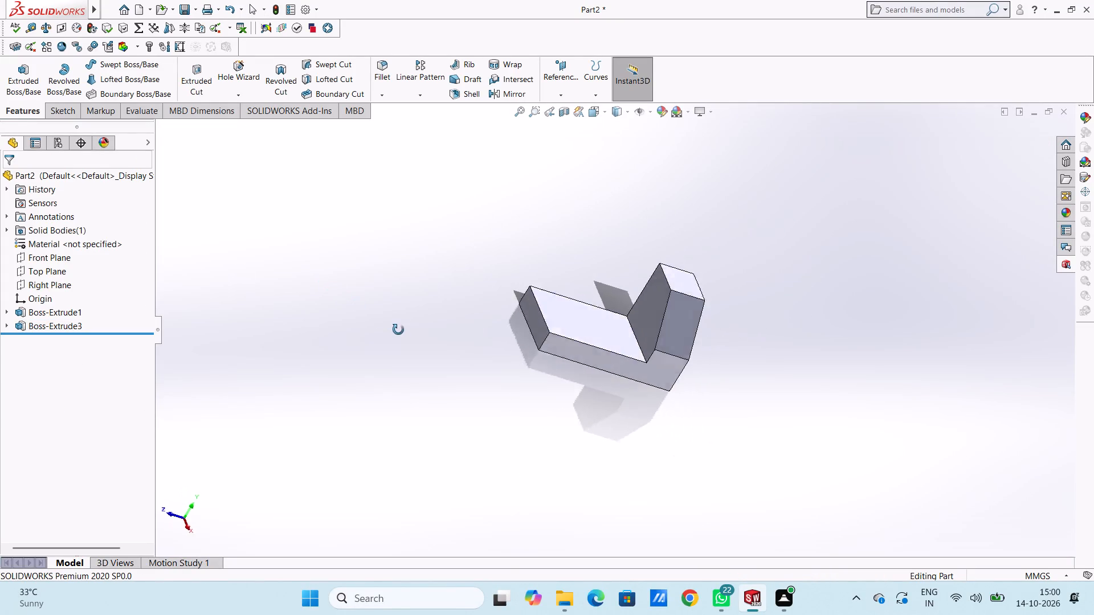
middle_drag(398, 330, 352, 355)
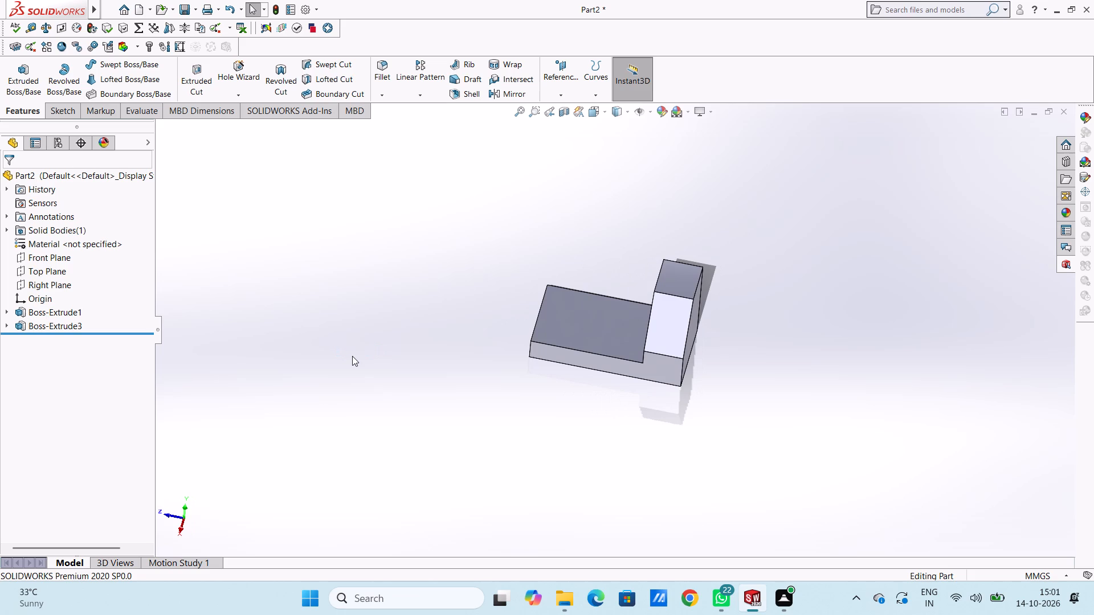
key(ctrl+5)
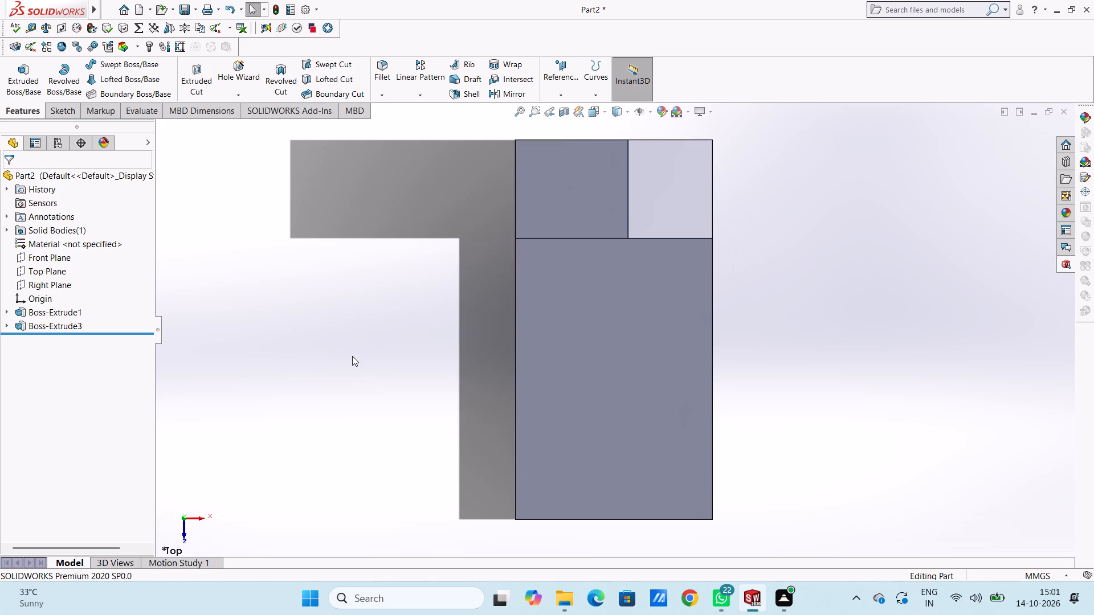
scroll(352, 356, up, 3)
scroll(559, 238, up, 3)
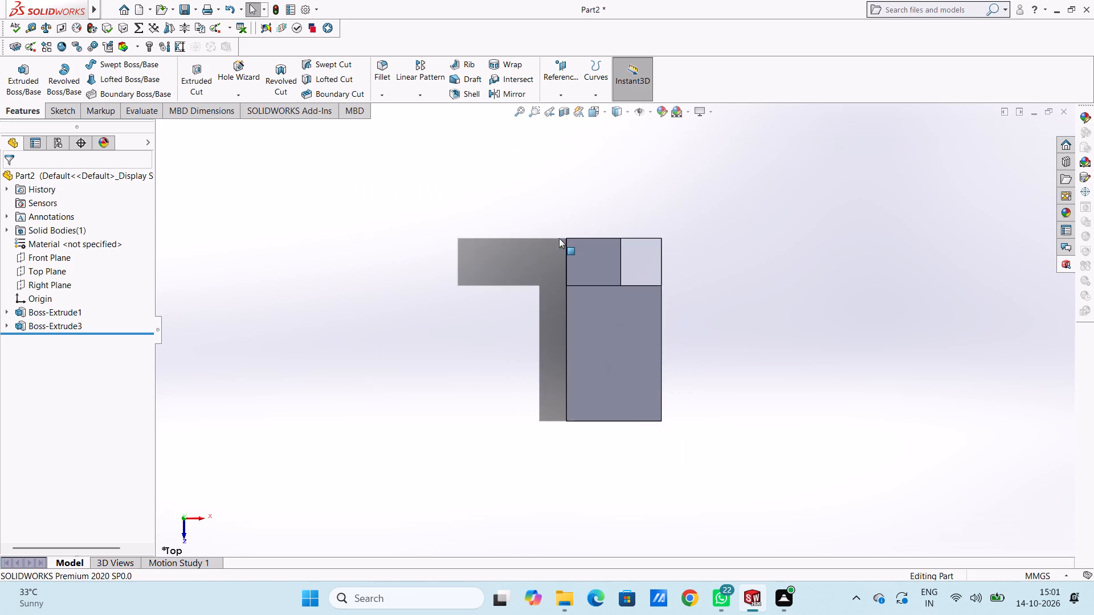
scroll(611, 209, down, 2)
scroll(669, 219, down, 2)
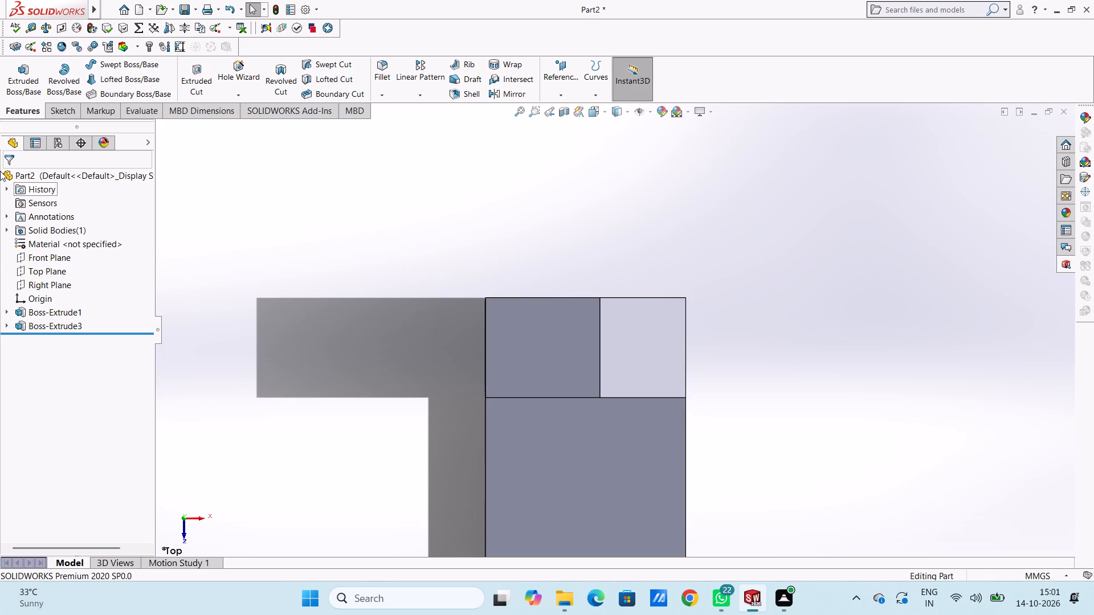
click(572, 343)
click(621, 307)
click(578, 252)
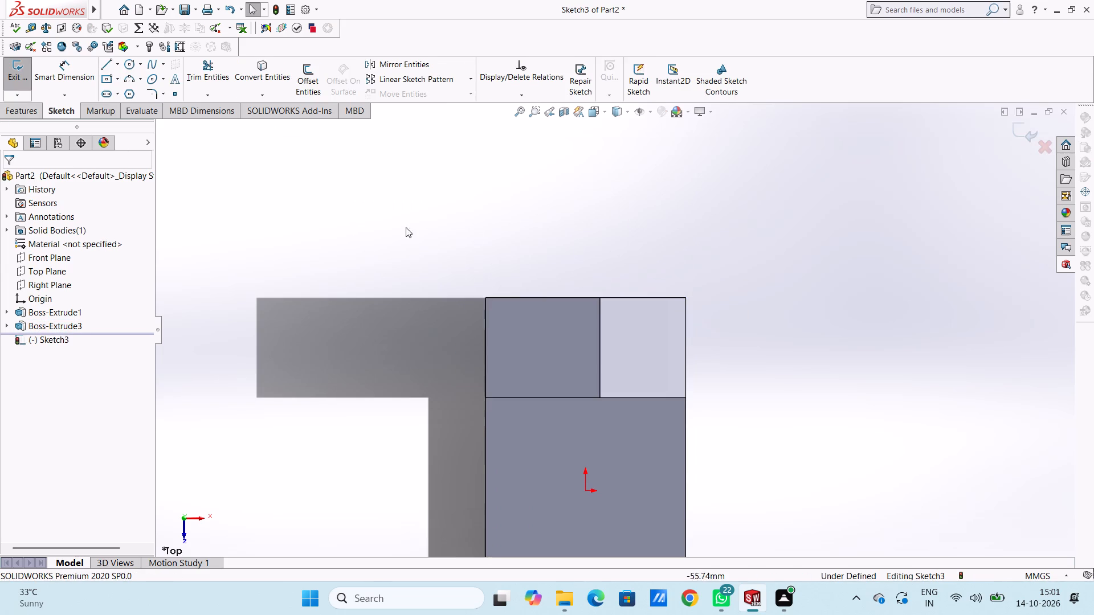
Draw a 25 x 15 mm corner rectangle over the sloped face, starting on its outer edge with the 25 mm side running inward.
click(115, 75)
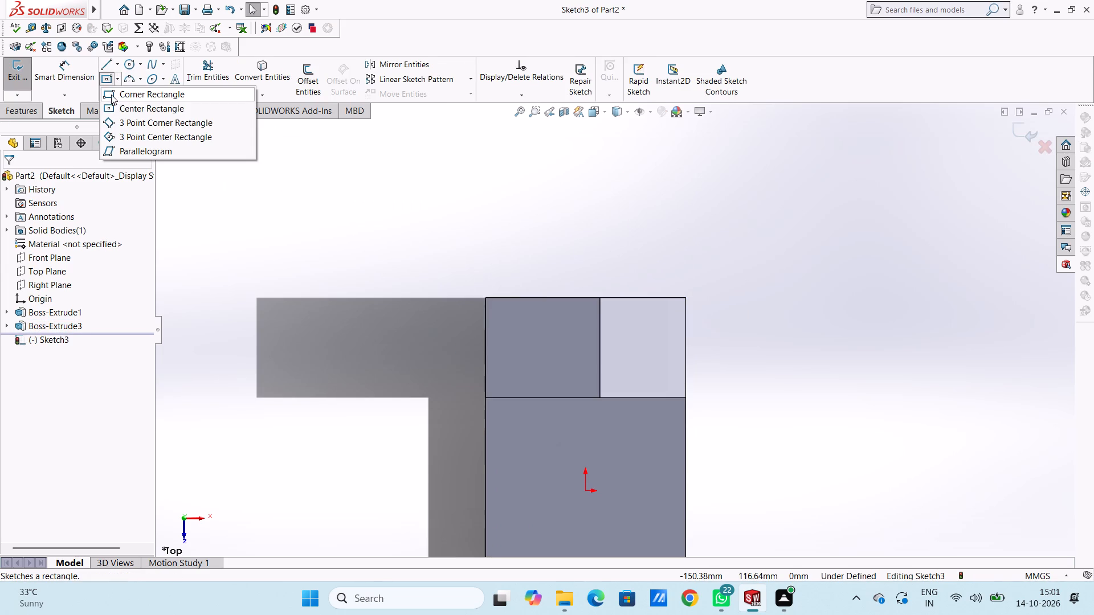
click(111, 94)
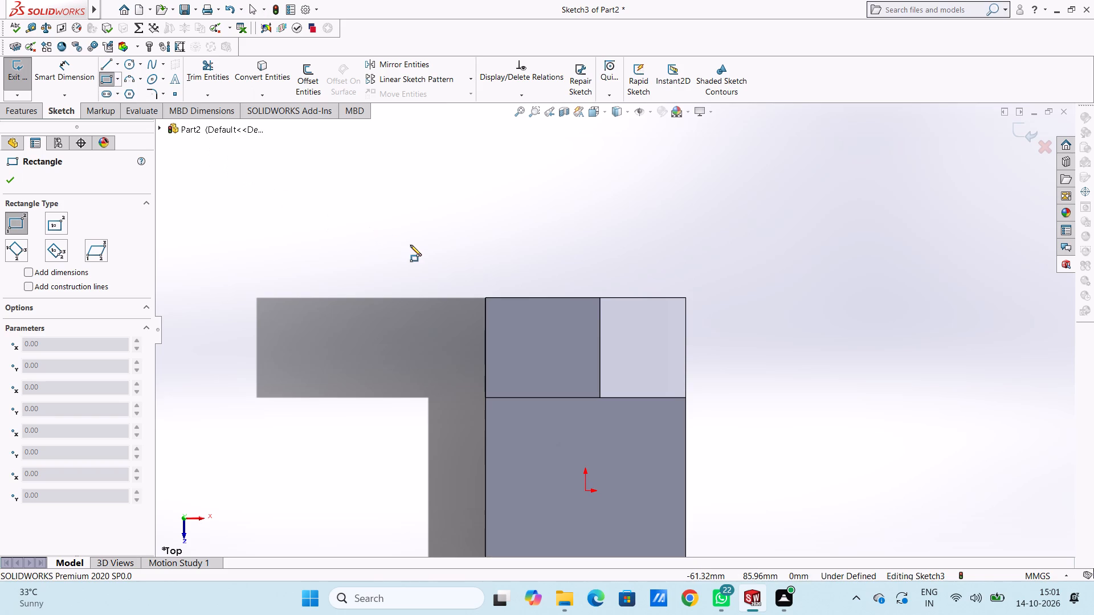
click(685, 324)
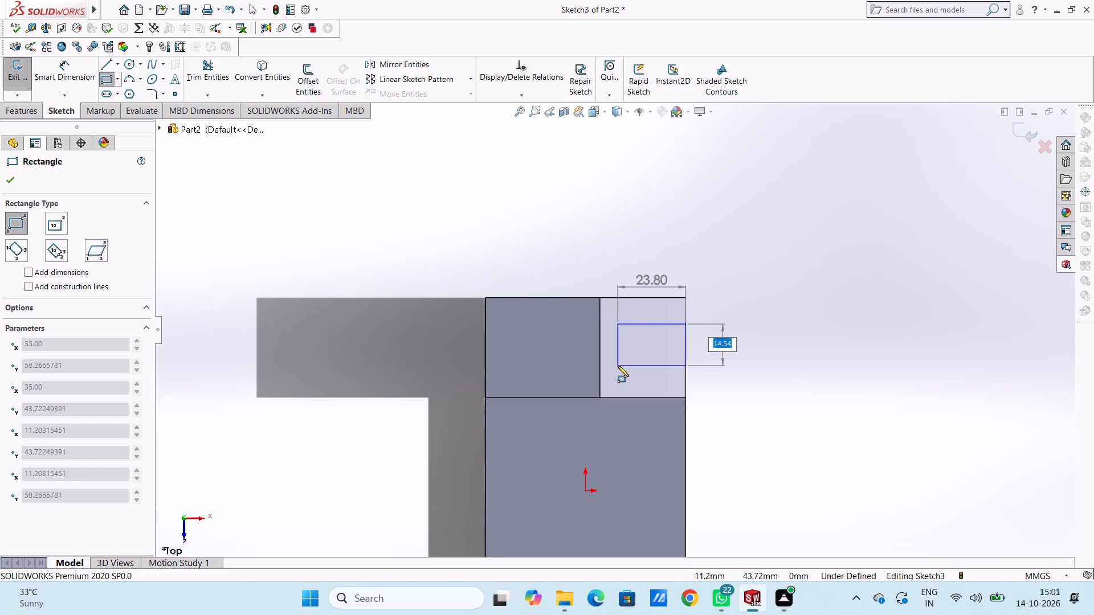
text(15)
key(Return)
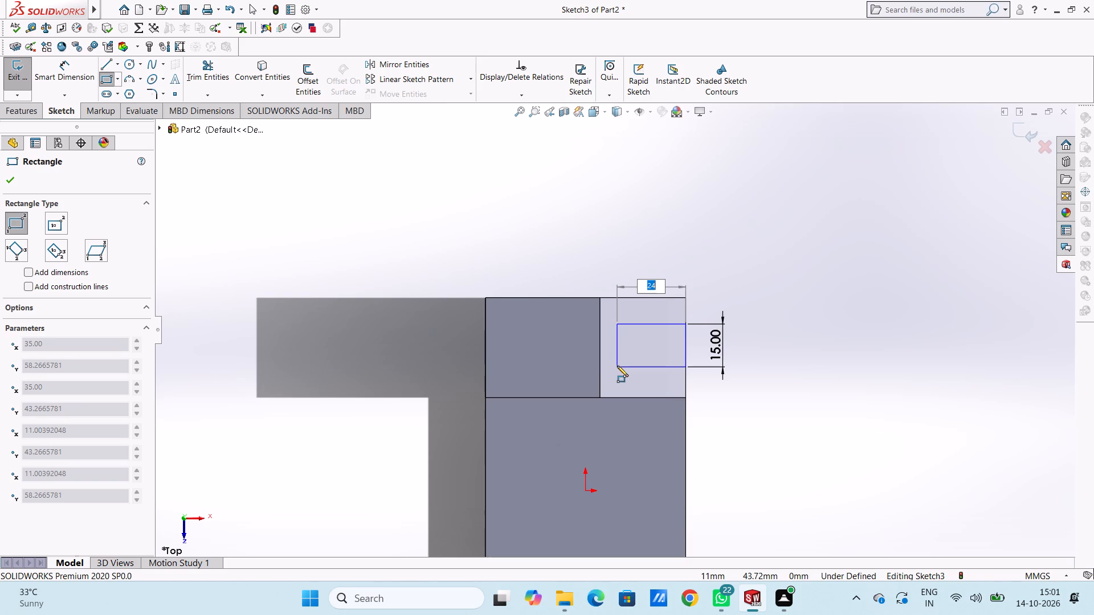
text(25)
key(Return)
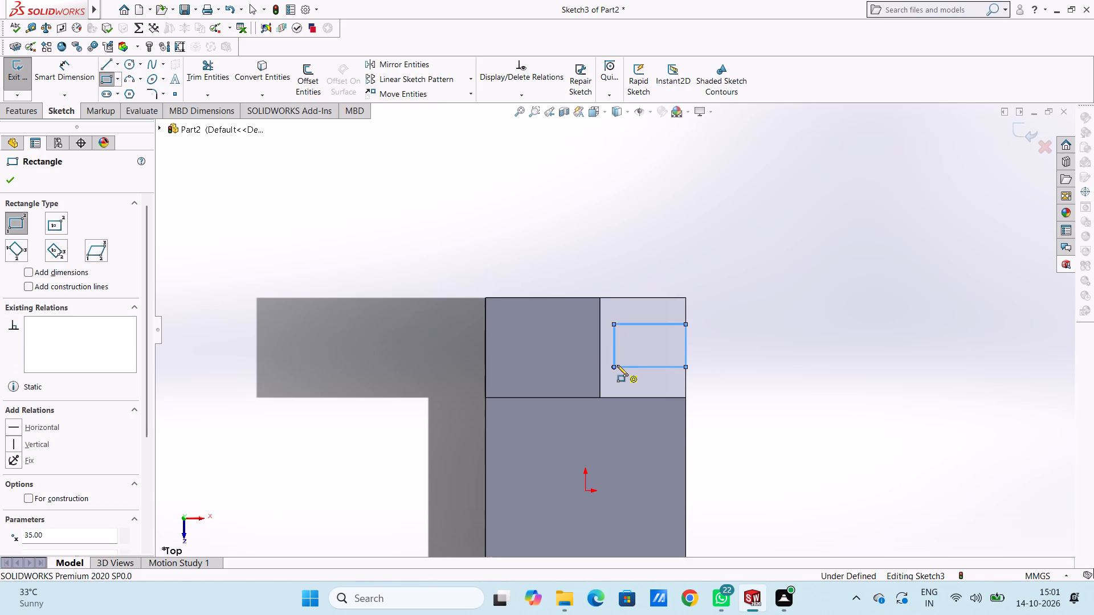
click(10, 182)
Dimension the rectangle's long side at 25 mm and its short side on the outer edge at 15 mm.
click(47, 75)
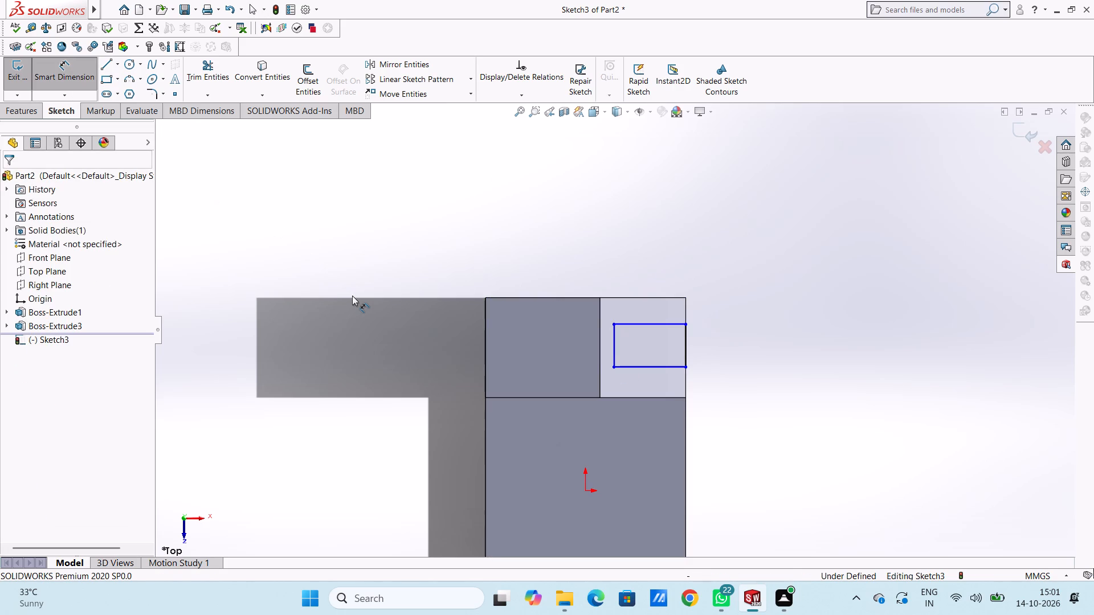
click(641, 324)
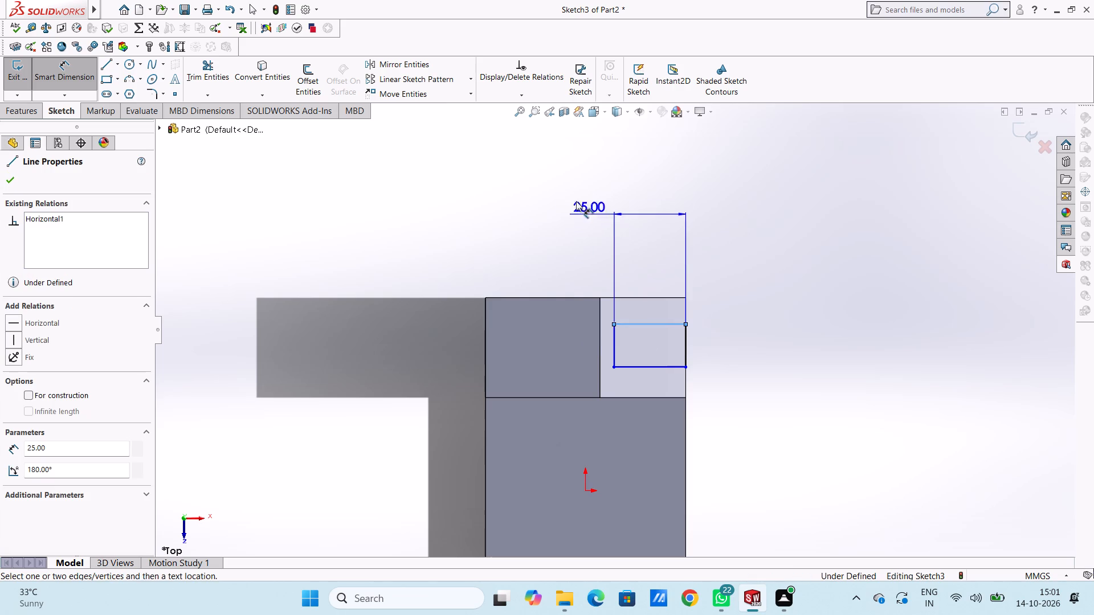
click(468, 191)
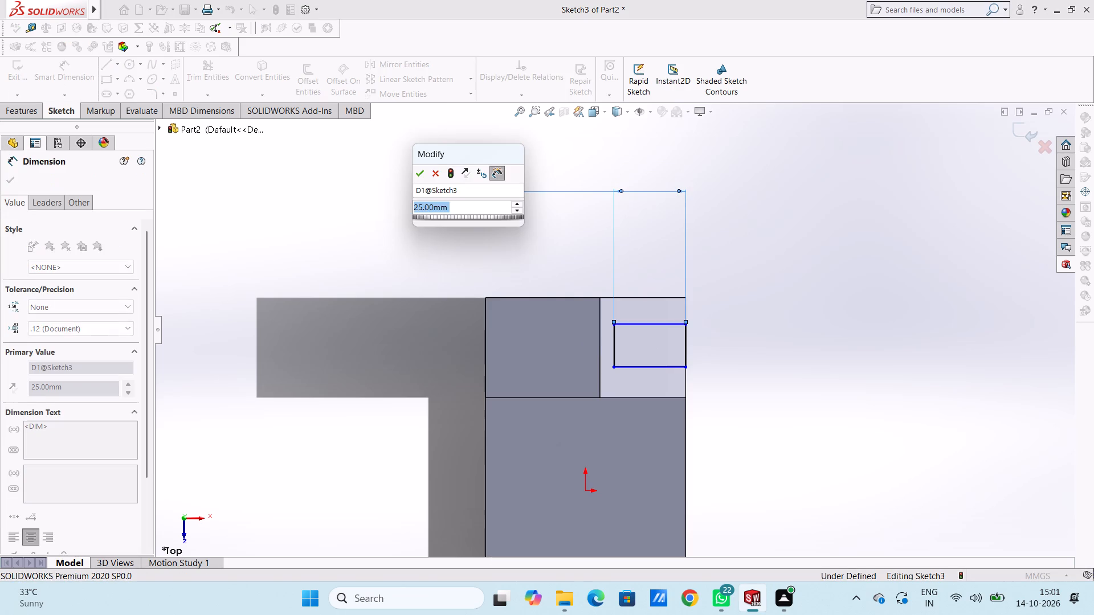
click(419, 176)
click(406, 218)
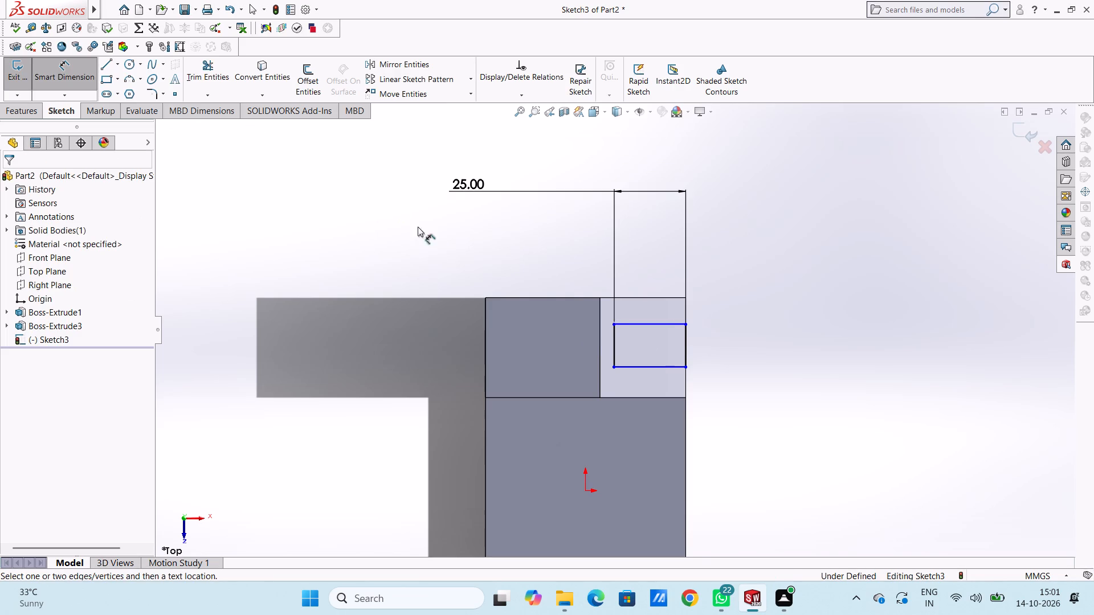
click(688, 337)
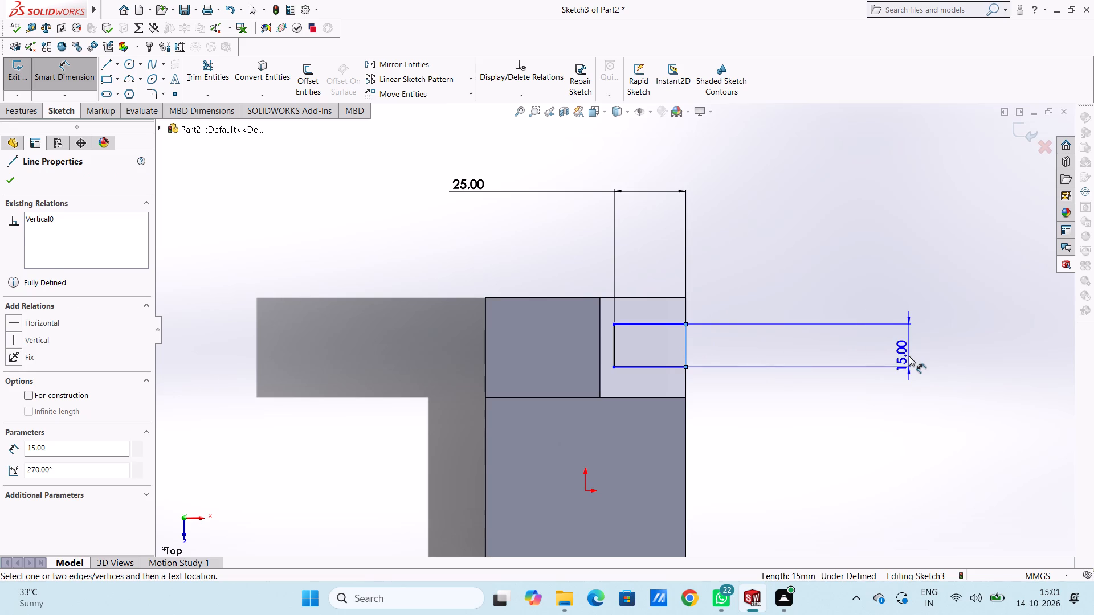
click(909, 356)
click(857, 337)
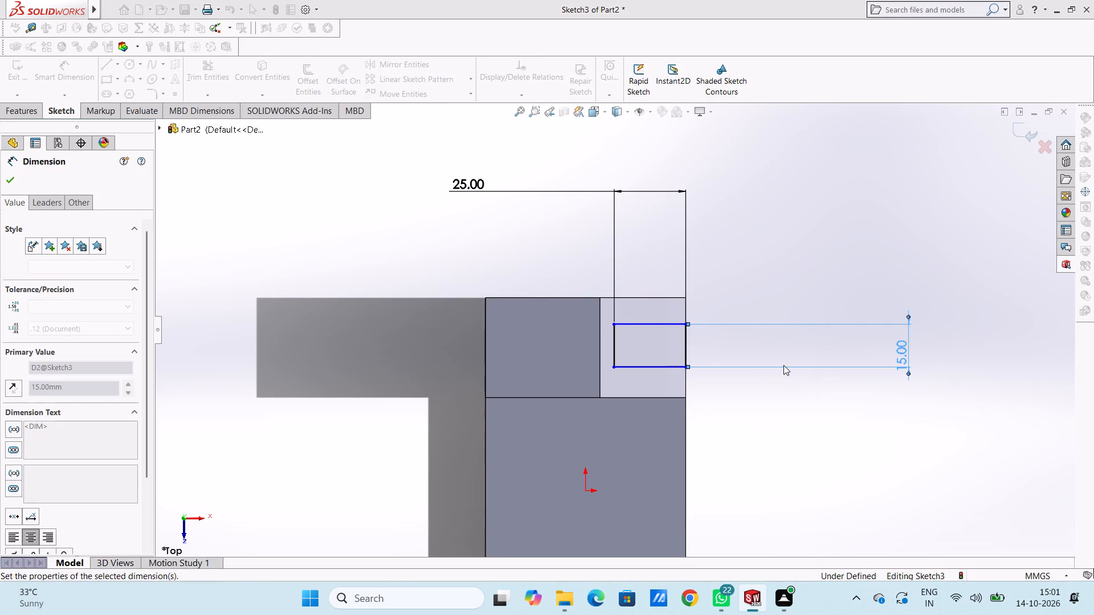
click(783, 365)
click(721, 346)
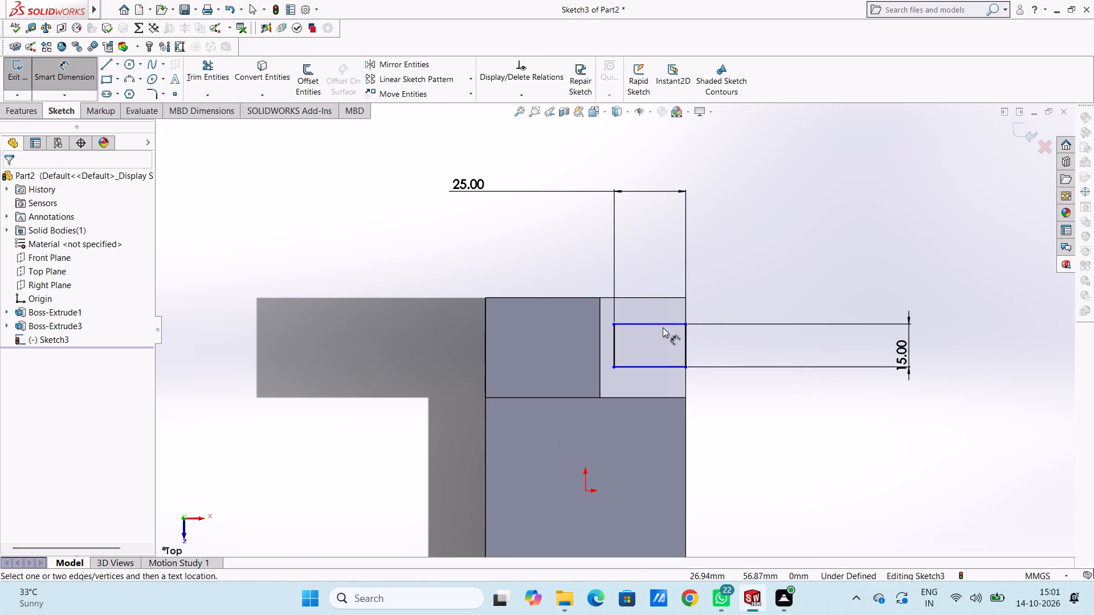
Dimension the rectangle's near long side 10 mm from the upright's back edge.
click(659, 325)
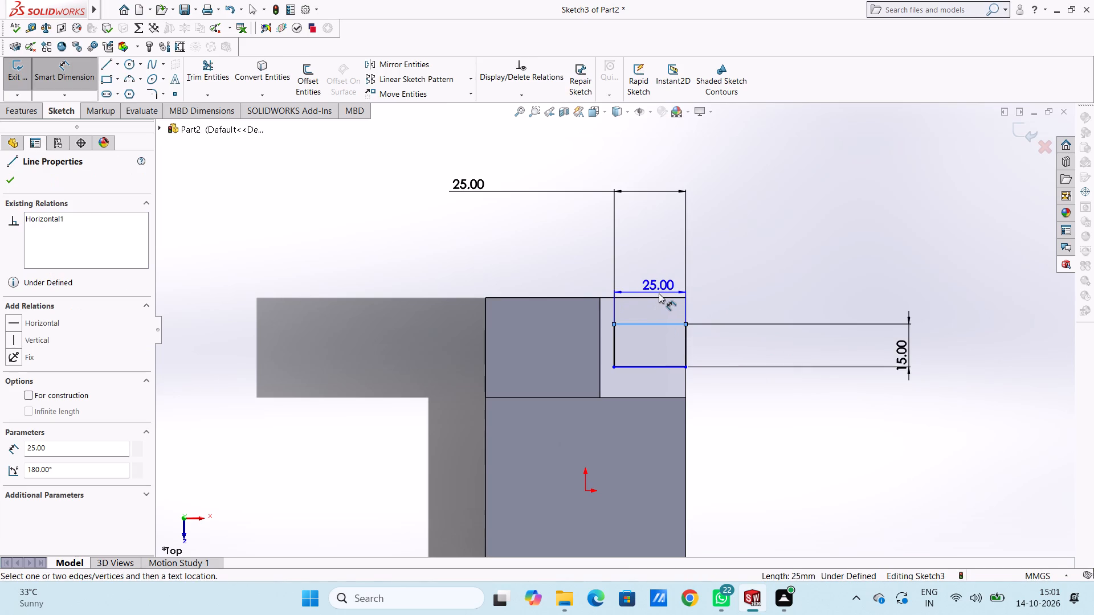
click(659, 297)
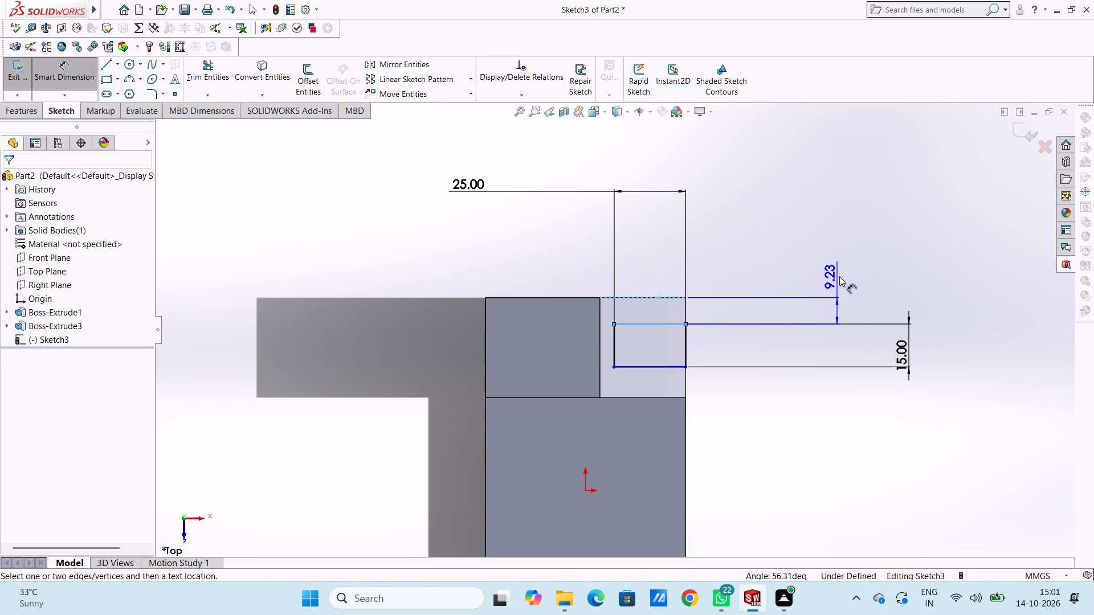
click(845, 274)
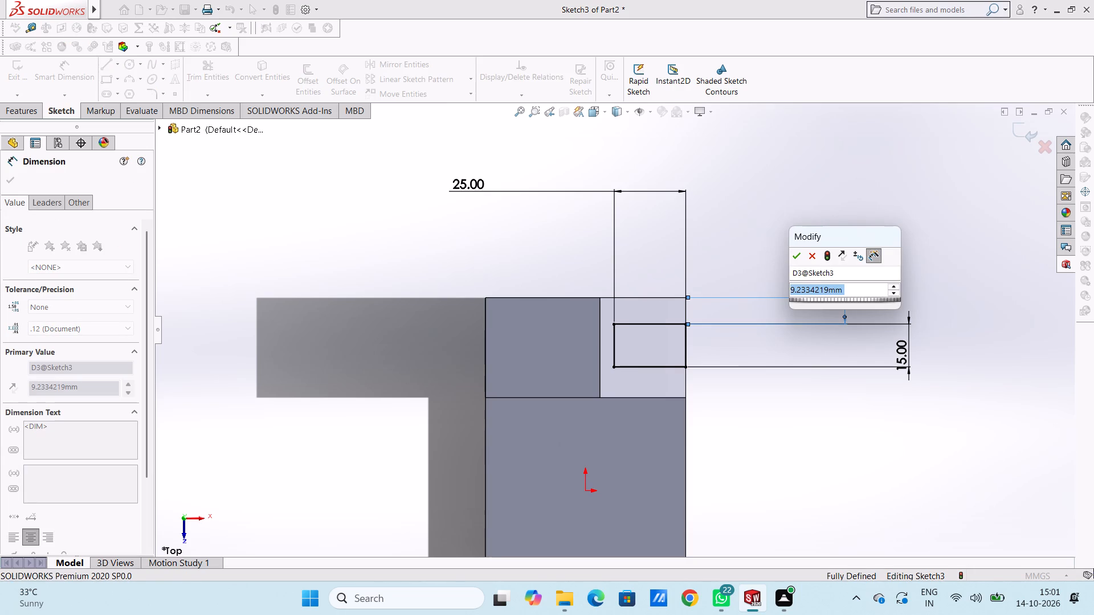
text(10)
key(Return)
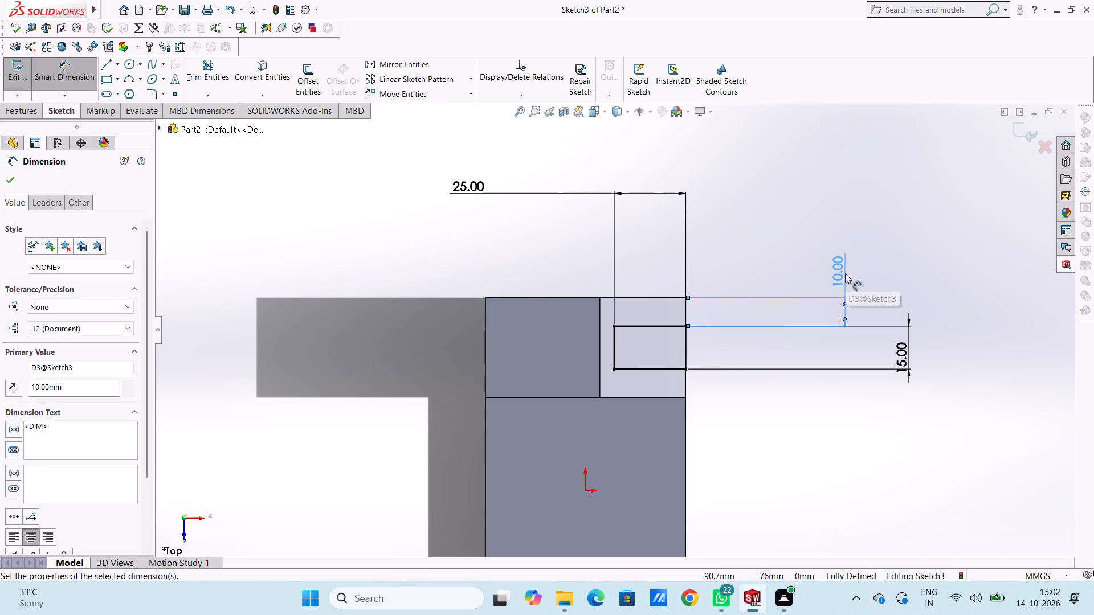
click(743, 273)
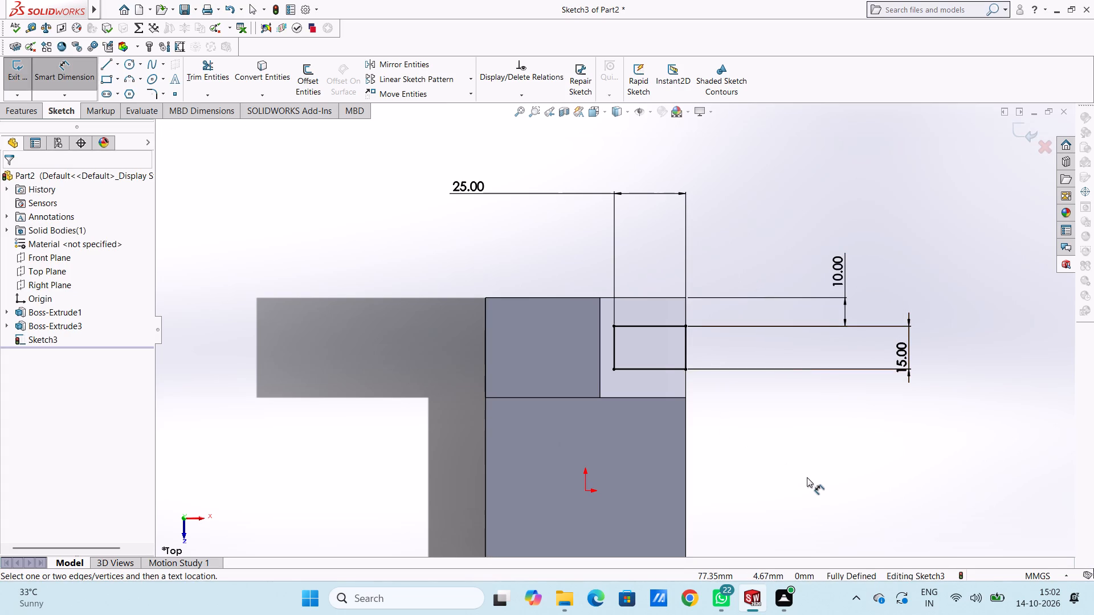
Cut-extrude the 25 x 15 mm rectangle as a blind cut 75 mm deep, down through the sloped face into the base.
middle_drag(807, 477, 777, 367)
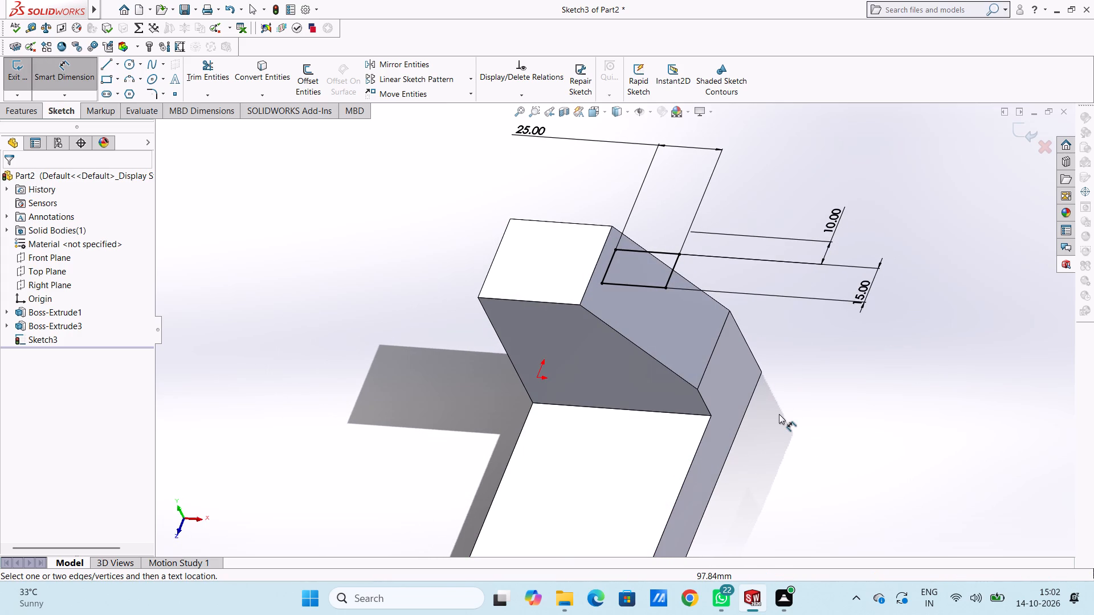
scroll(752, 469, up, 3)
middle_drag(752, 468, 741, 315)
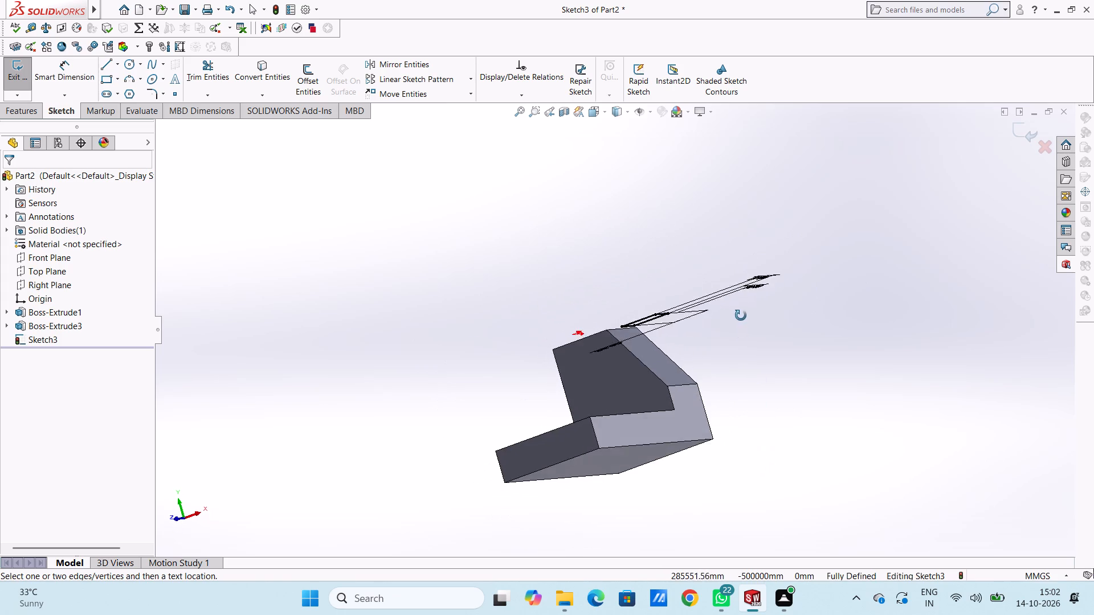
middle_drag(741, 315, 745, 335)
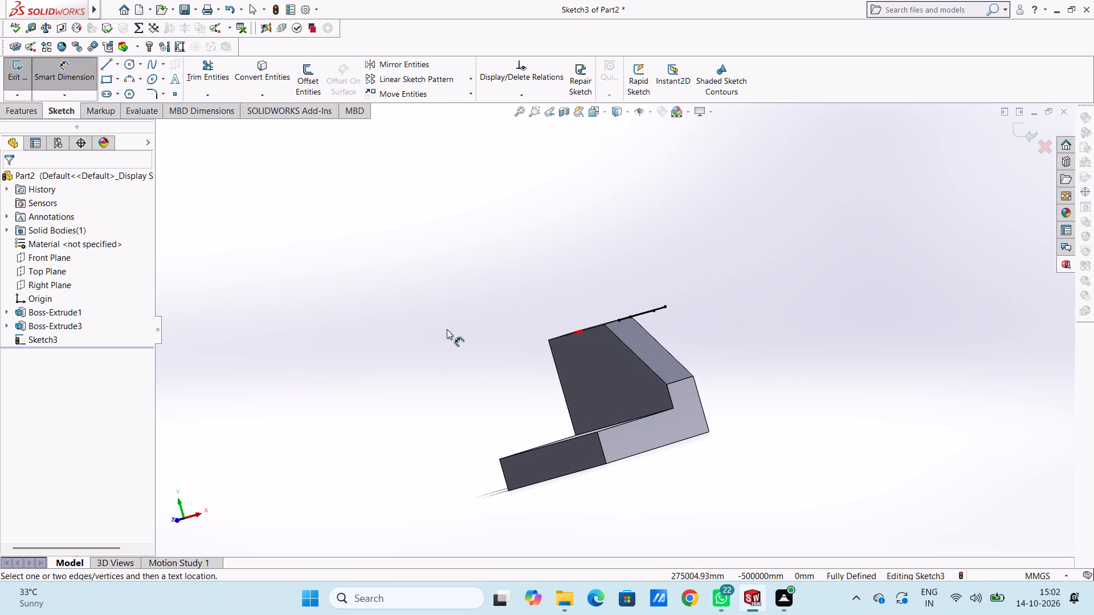
click(57, 80)
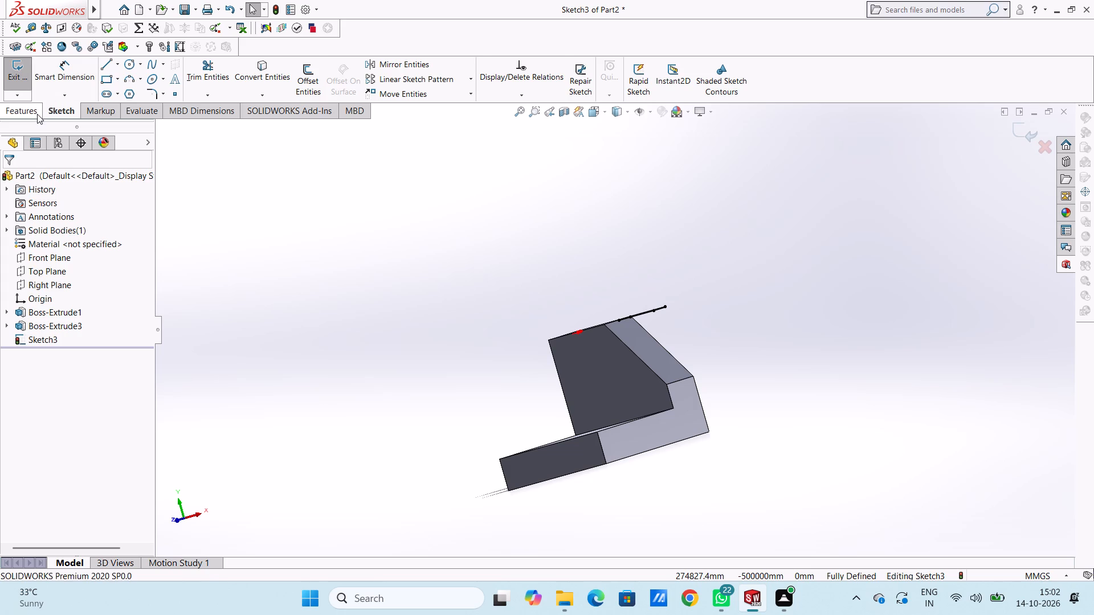
click(37, 114)
click(192, 75)
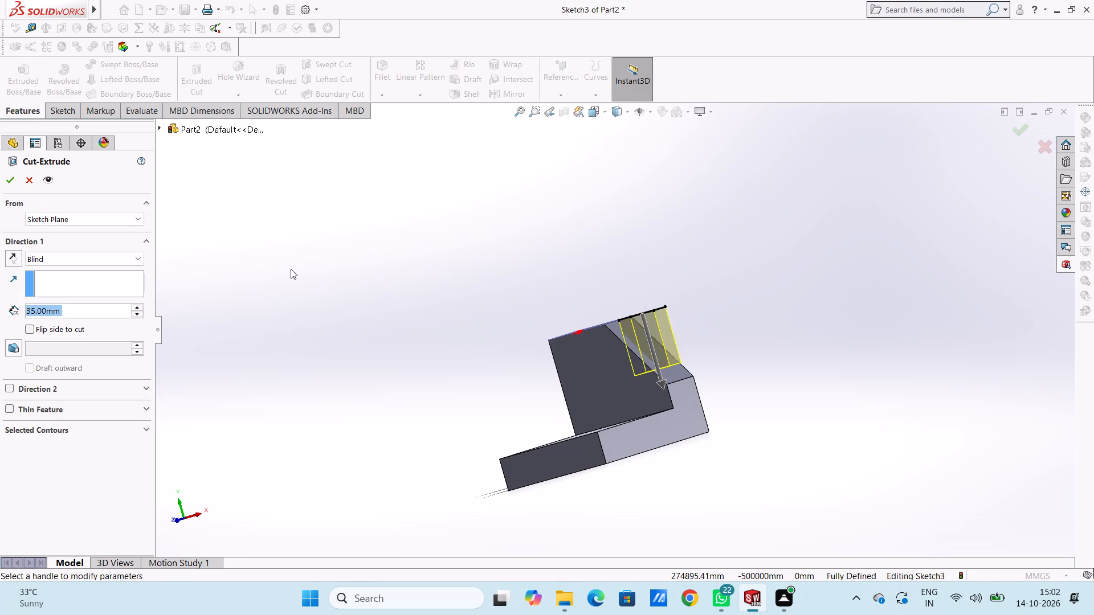
text(75)
key(Return)
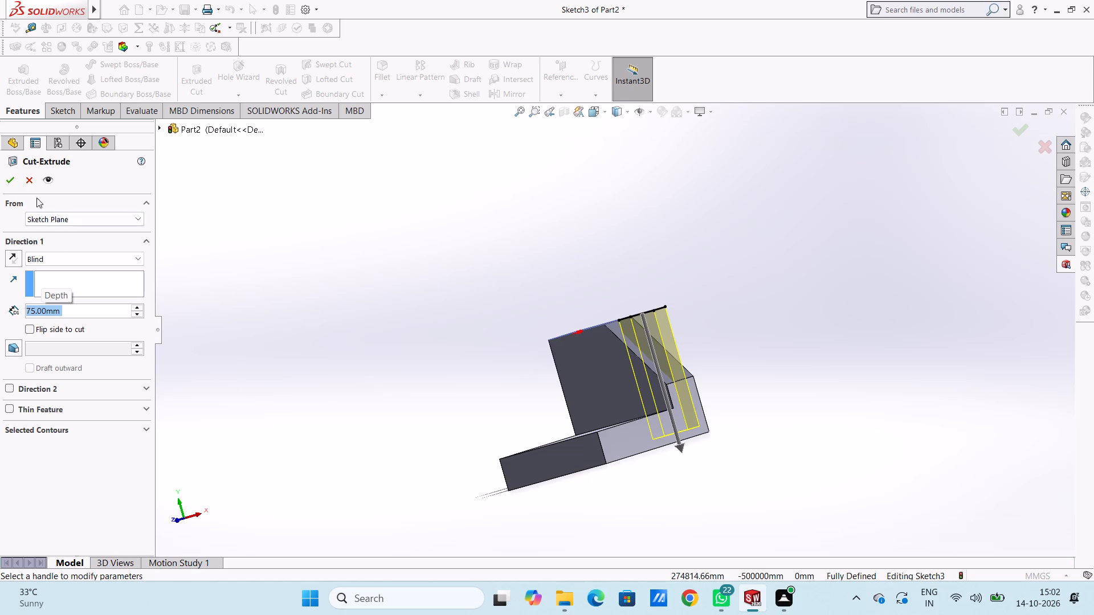
click(14, 182)
click(314, 300)
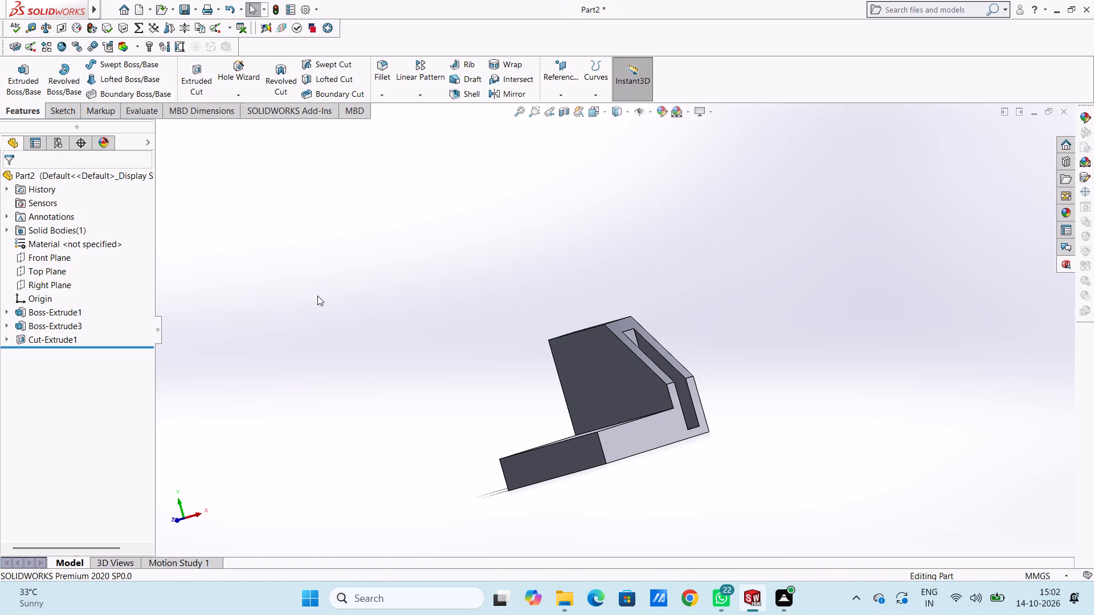
Start a sketch on the base block's exposed top face, seen in the Top view.
middle_drag(317, 294, 277, 276)
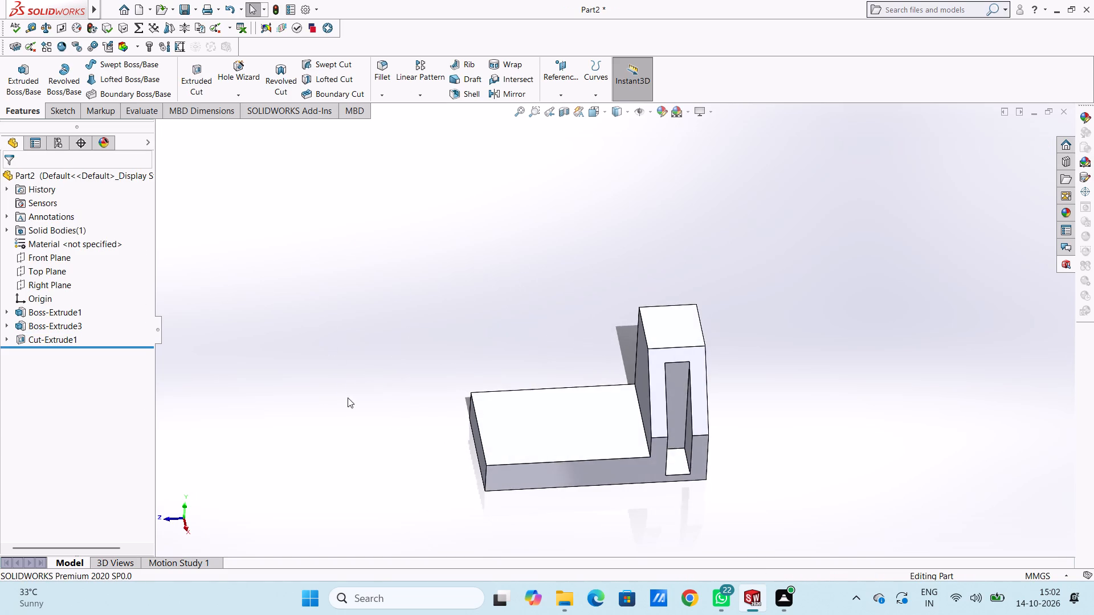
middle_drag(348, 397, 325, 315)
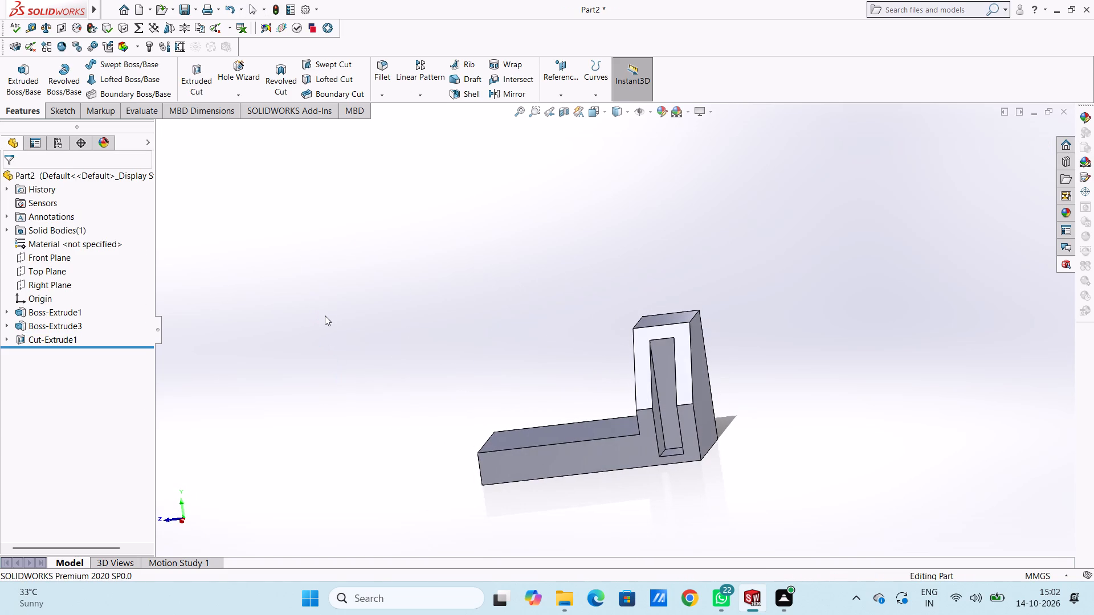
scroll(325, 315, up, 2)
middle_drag(426, 369, 484, 491)
scroll(484, 491, up, 1)
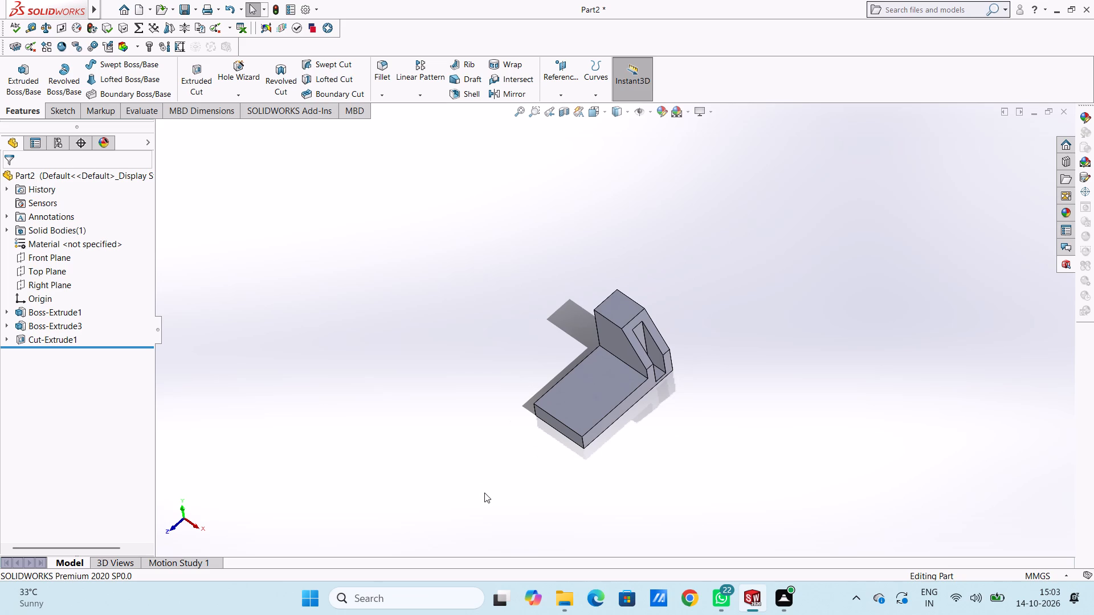
key(ctrl+5)
scroll(484, 493, up, 4)
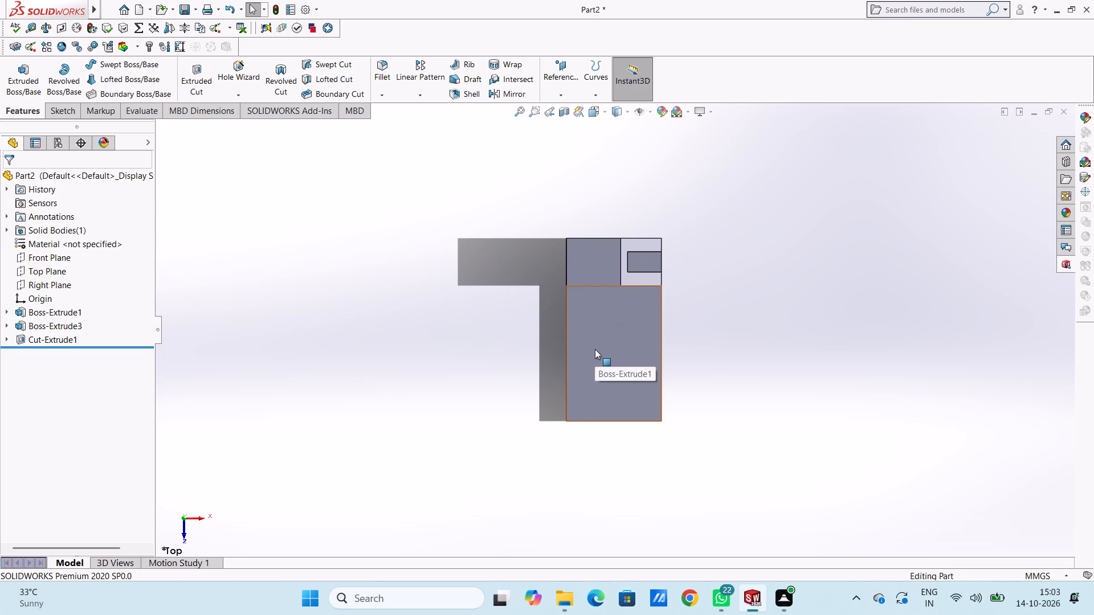
click(595, 349)
click(643, 315)
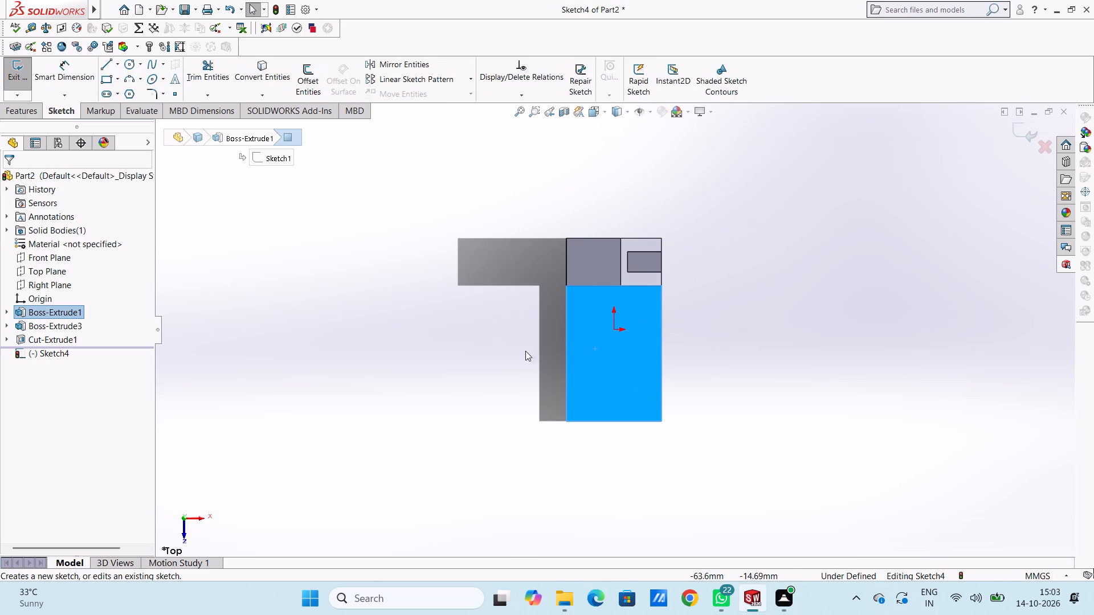
click(517, 353)
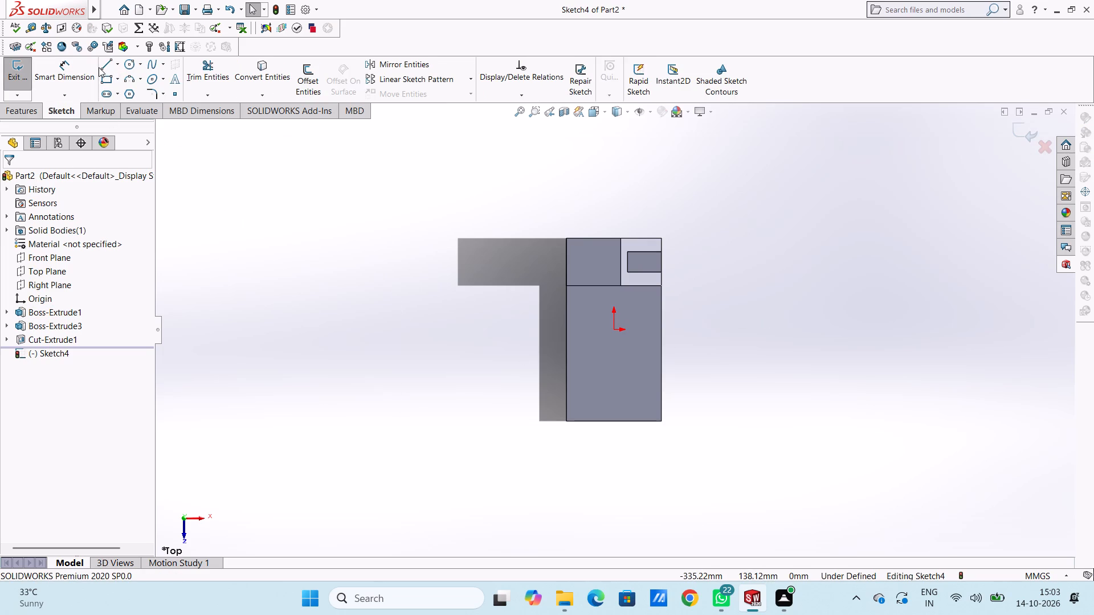
Begin a sketch line at the corner where the upright's front edge meets the base block's long side opposite the slot.
click(100, 64)
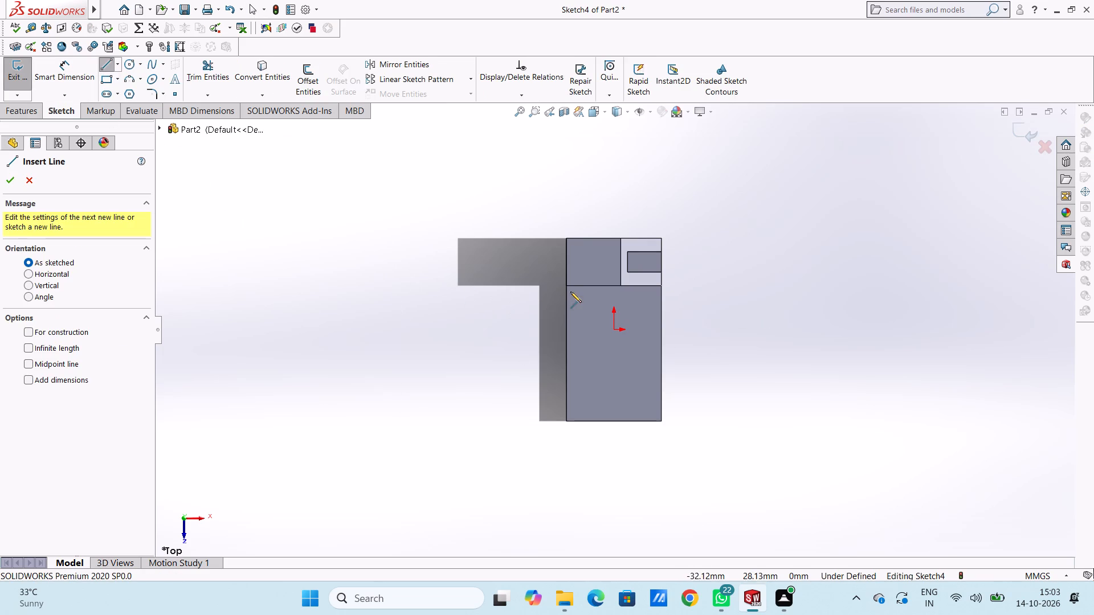
click(566, 285)
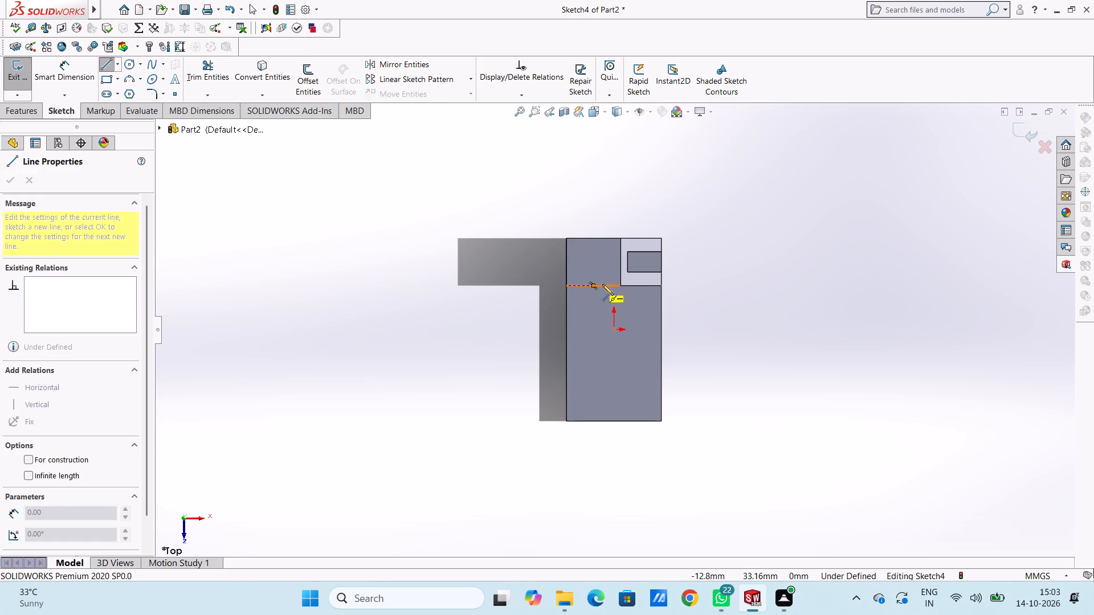
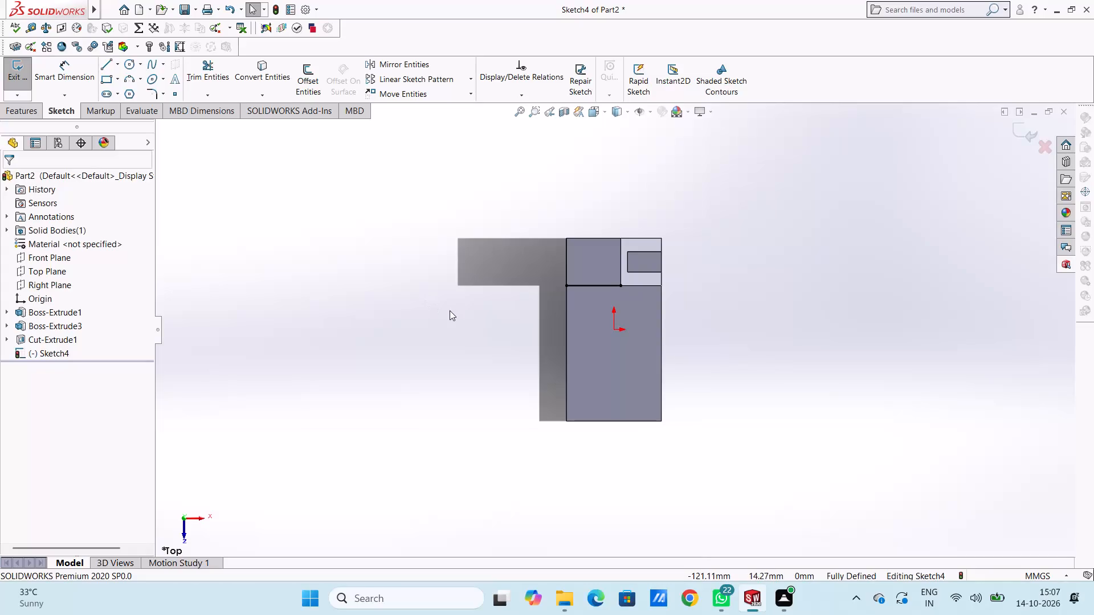
Sketch a 50 mm line from the corner along the base's long edge, and close the triangle with a diagonal to the existing line's free end.
click(109, 64)
click(565, 285)
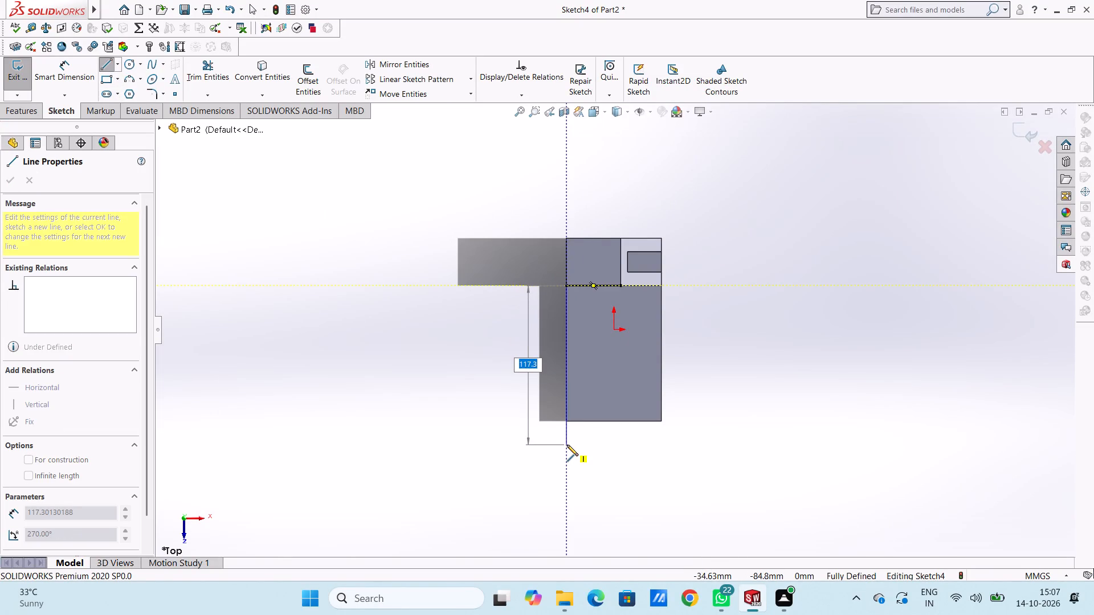
text(50)
key(Return)
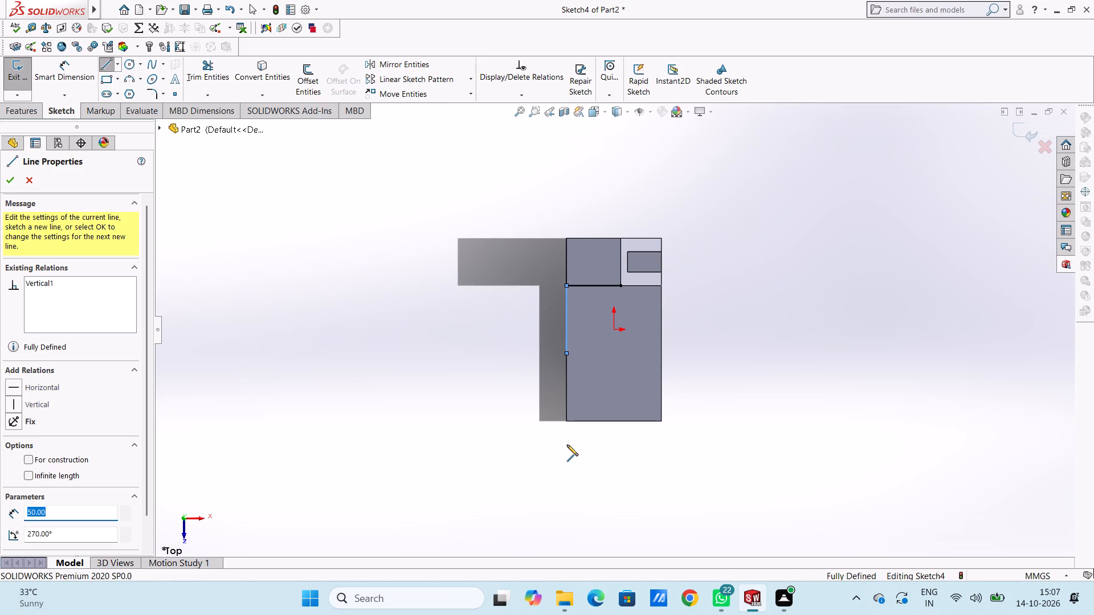
click(618, 285)
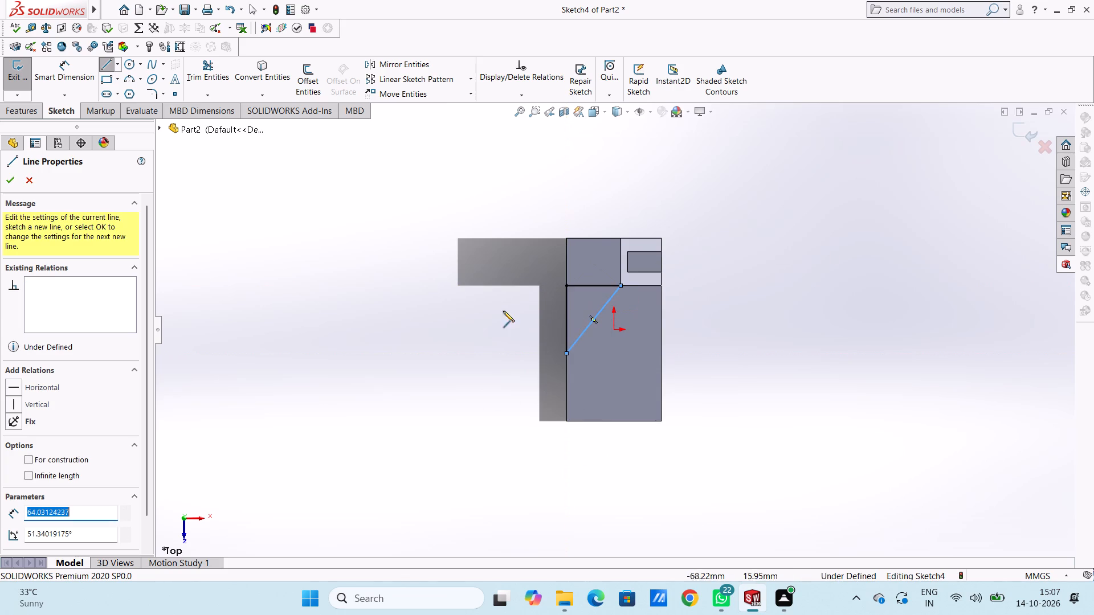
click(479, 316)
right_click(392, 208)
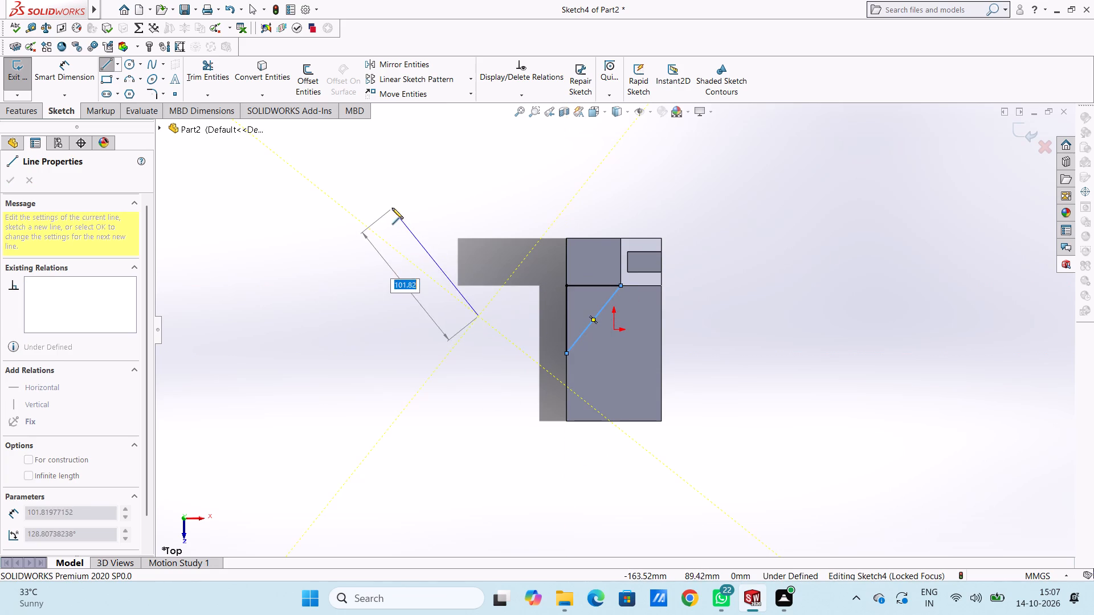
click(410, 211)
click(332, 287)
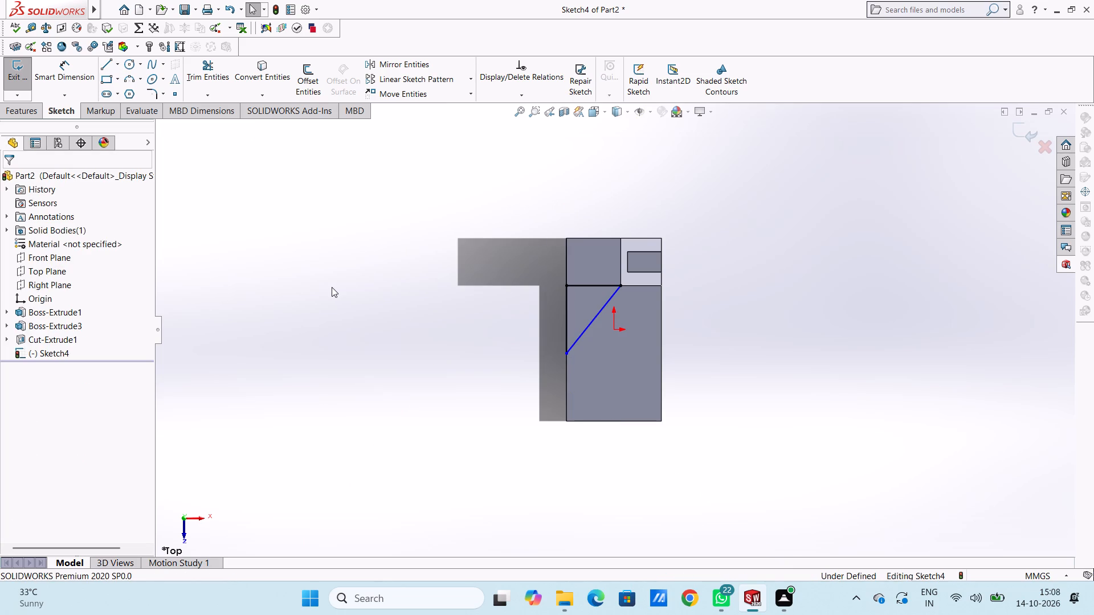
Dimension the triangle's side along the base's long edge at 50 mm.
click(75, 73)
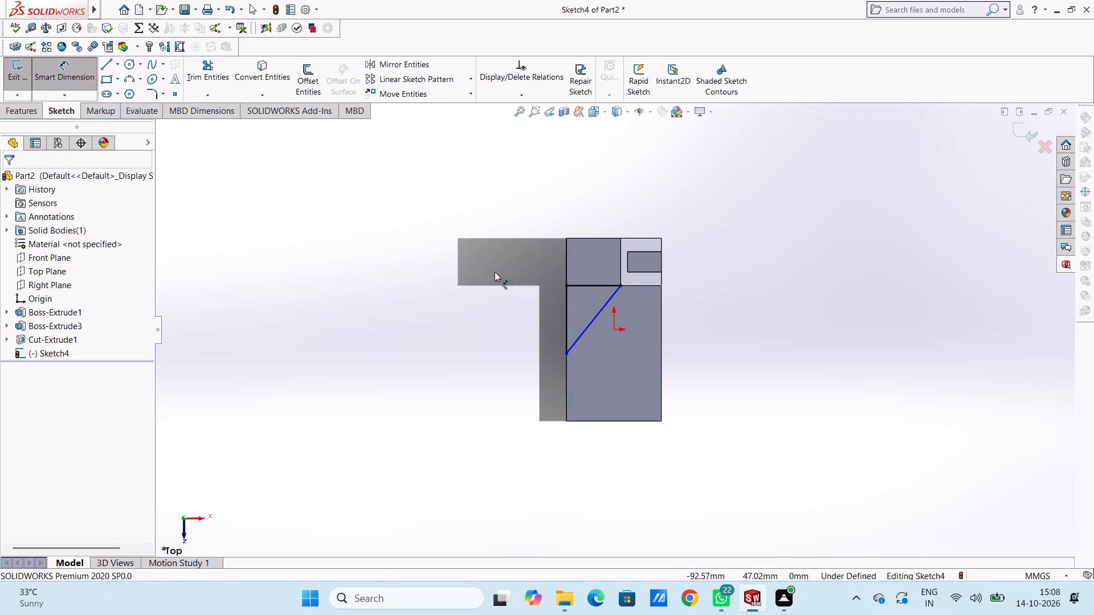
click(566, 318)
click(475, 315)
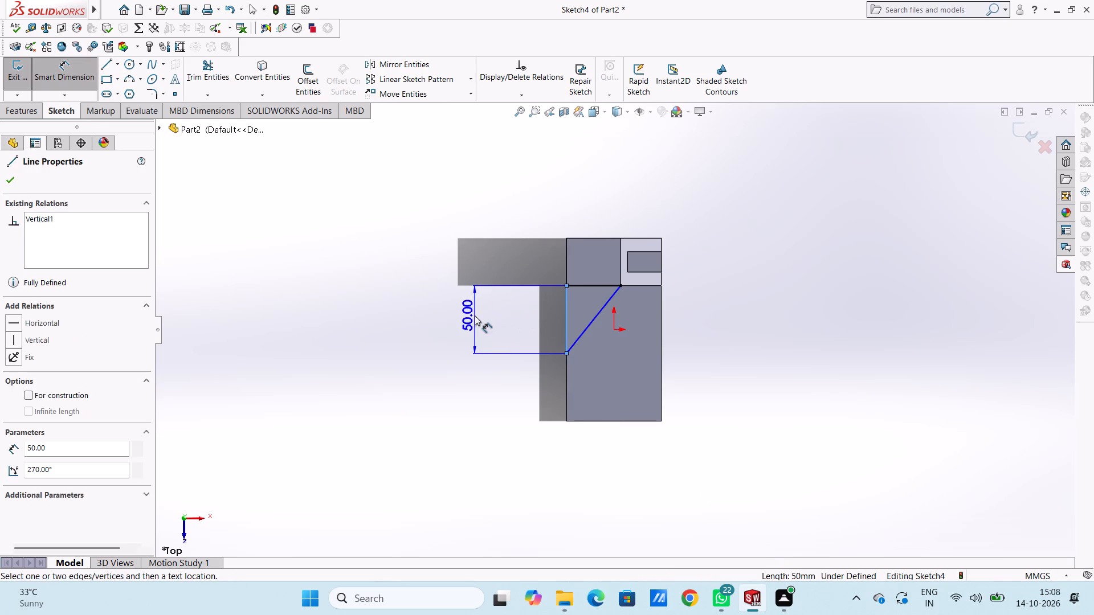
double_click(422, 298)
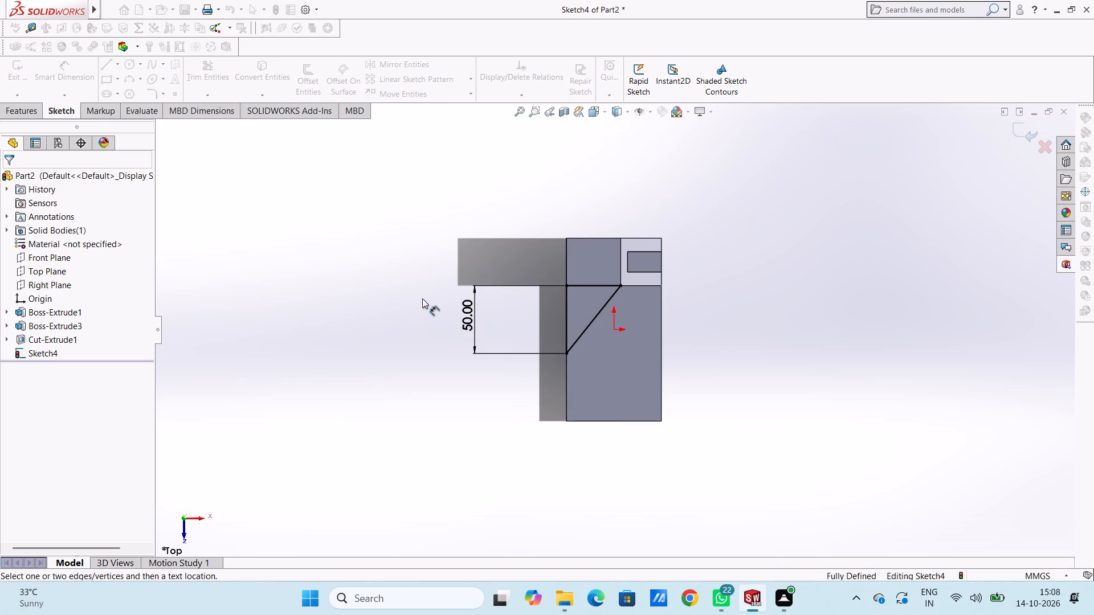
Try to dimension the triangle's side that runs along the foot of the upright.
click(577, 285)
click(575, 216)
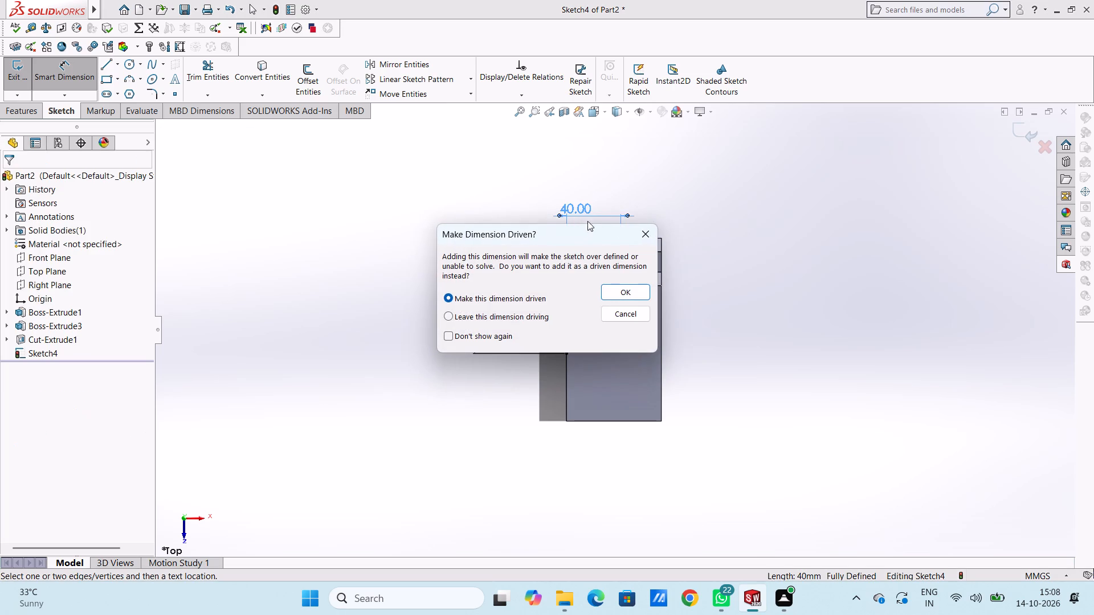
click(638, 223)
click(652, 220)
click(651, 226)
Set up a blind boss extrusion of the triangular sketch, 55 mm upward from the base's top face, with the result merged.
middle_drag(724, 375, 705, 300)
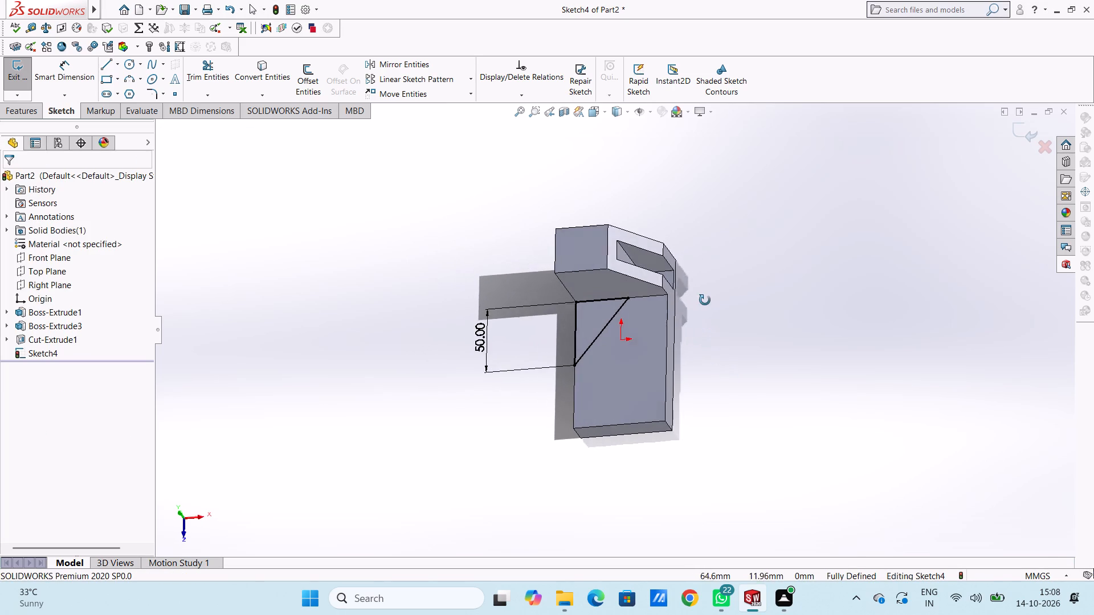
middle_drag(705, 300, 703, 292)
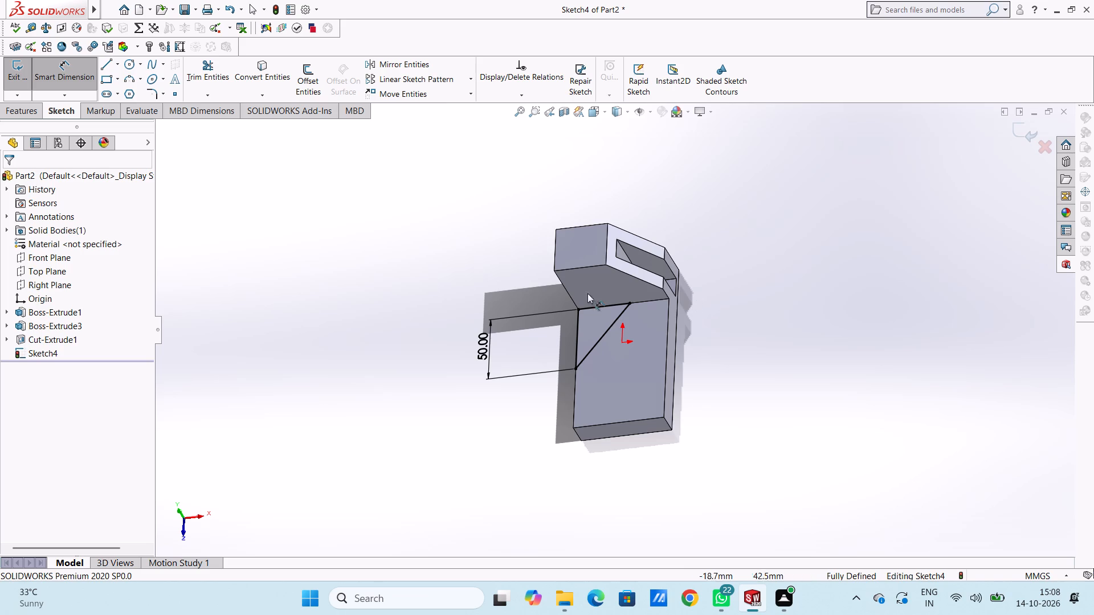
click(71, 83)
click(32, 111)
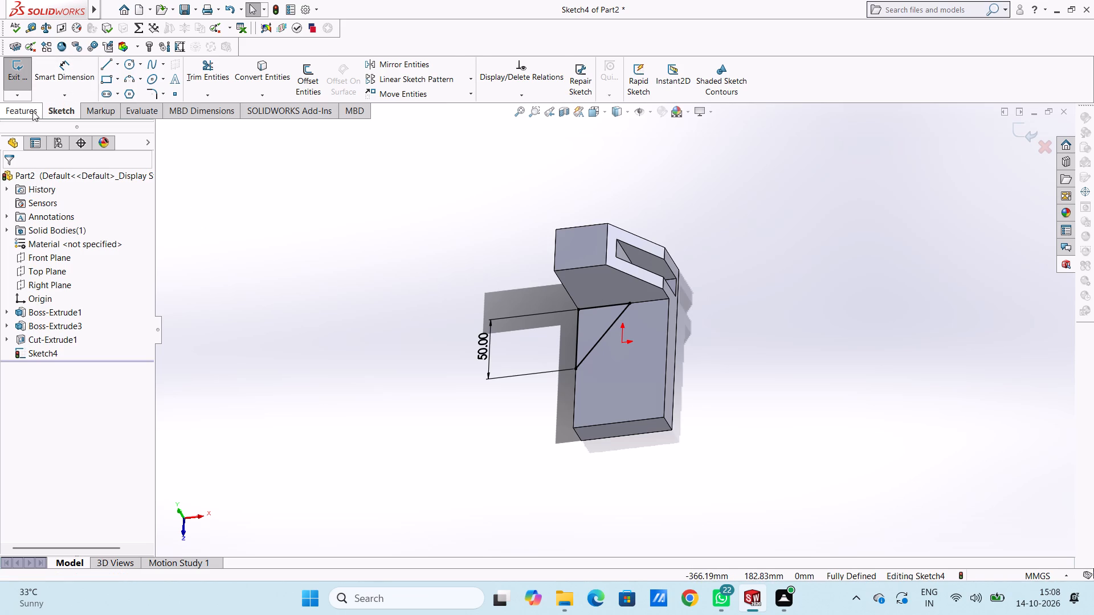
click(26, 73)
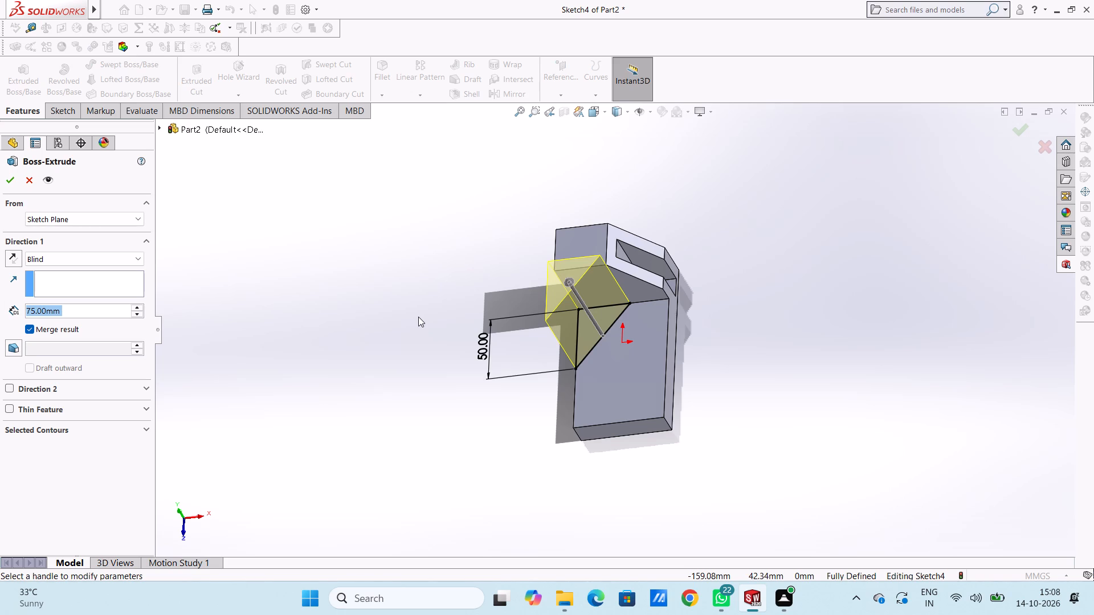
text(555)
key(BackSpace)
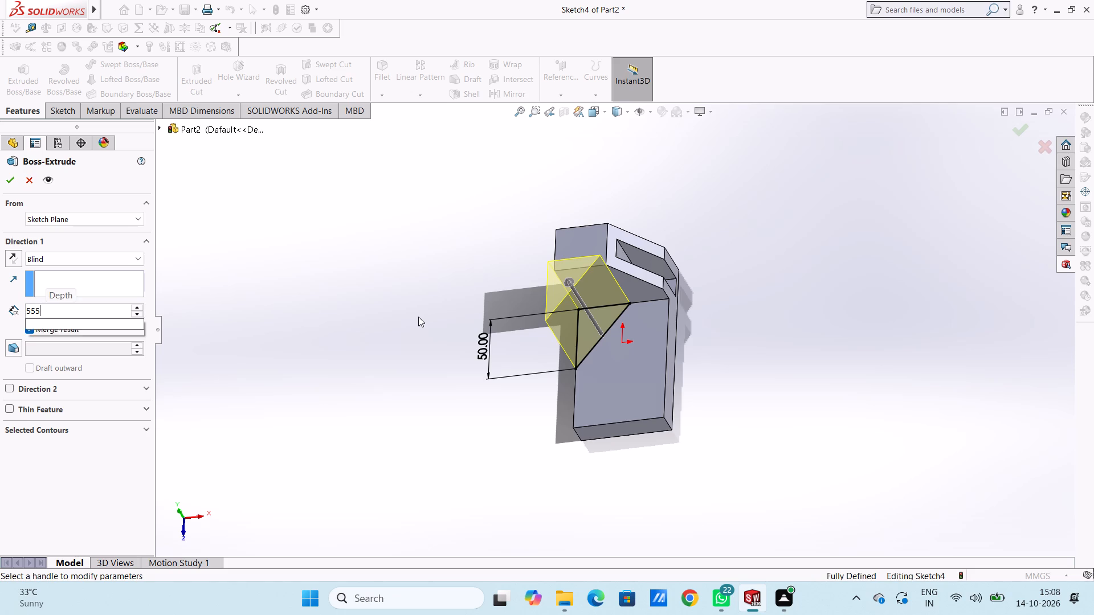
key(Return)
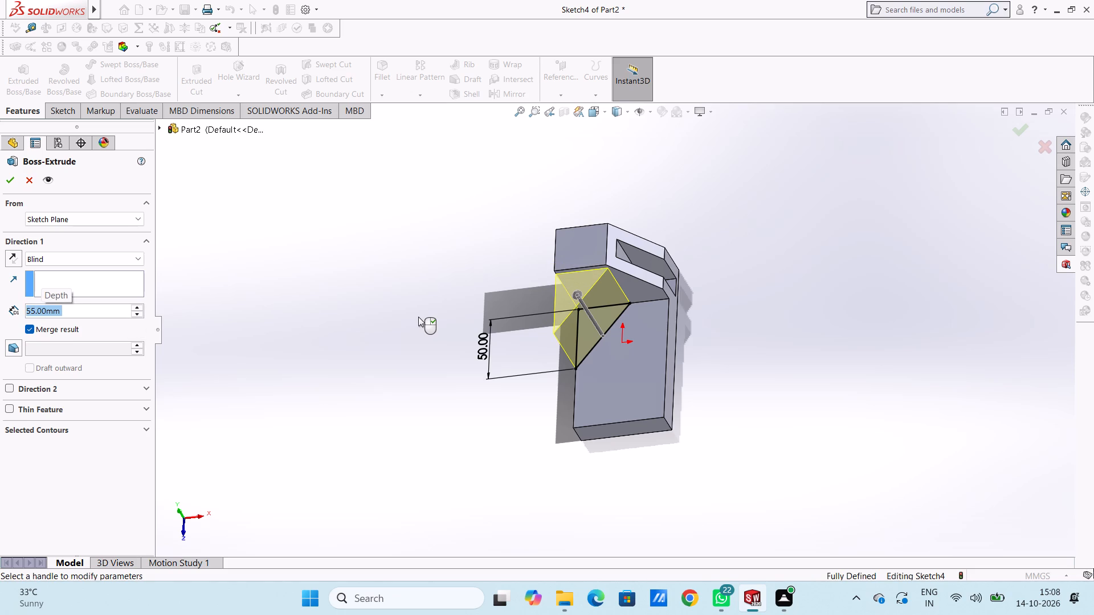
middle_drag(428, 360, 446, 225)
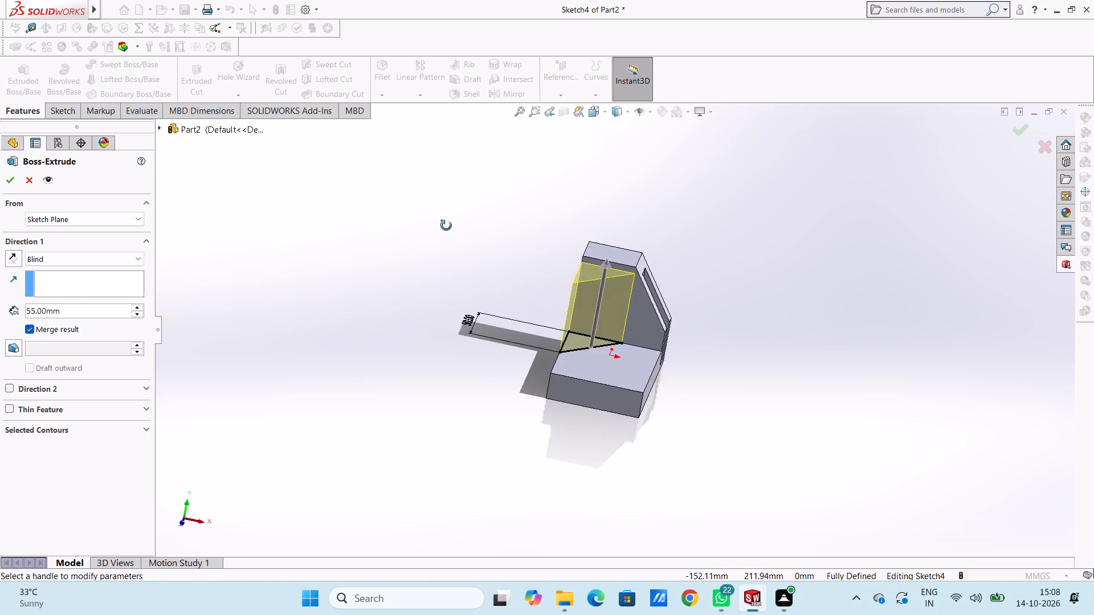
middle_drag(446, 225, 425, 218)
middle_drag(428, 353, 447, 358)
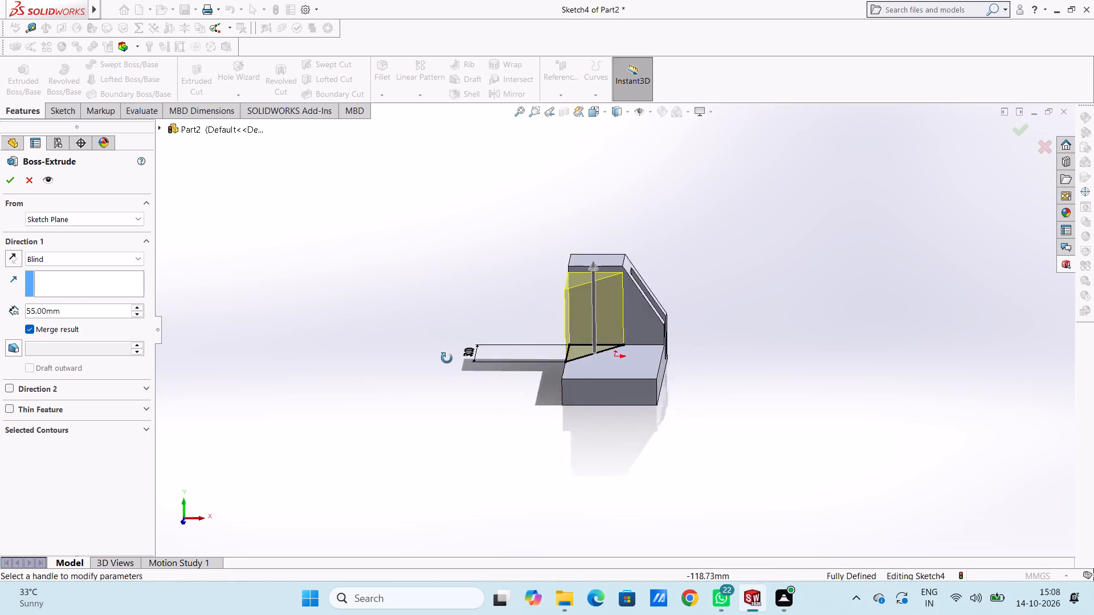
middle_drag(447, 358, 451, 331)
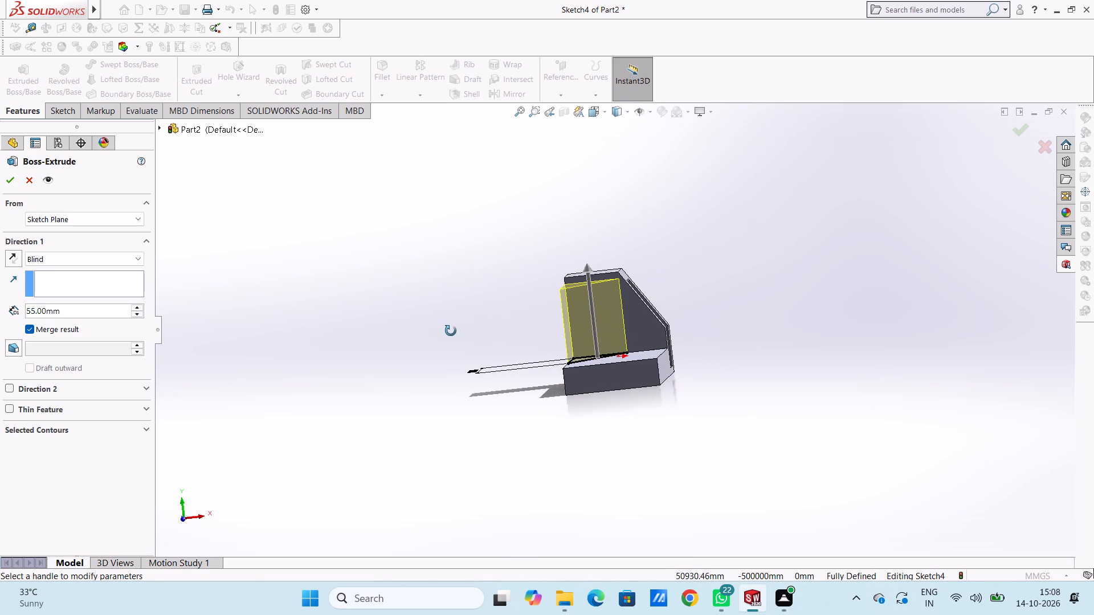
middle_drag(451, 331, 450, 339)
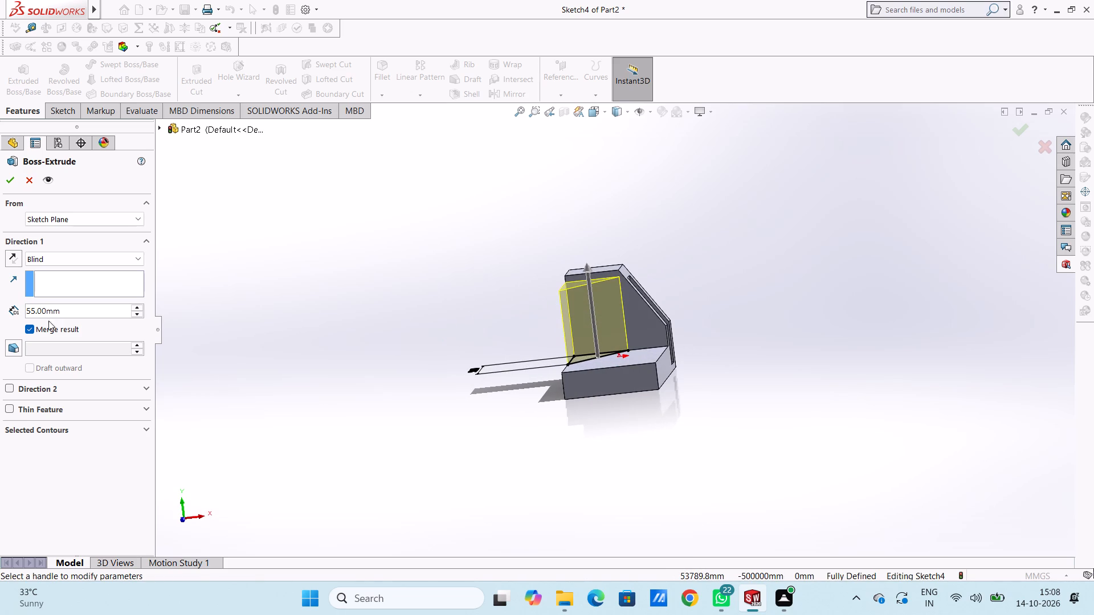
Set the triangular boss extrusion's depth to 35 mm and create the feature.
click(79, 311)
click(79, 311)
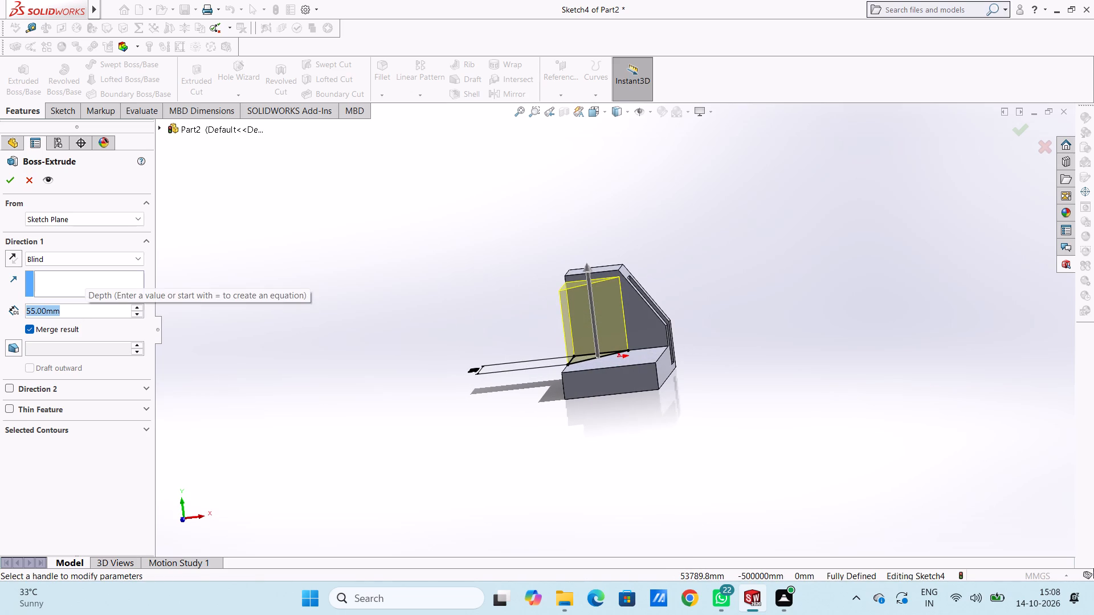
text(35)
key(Return)
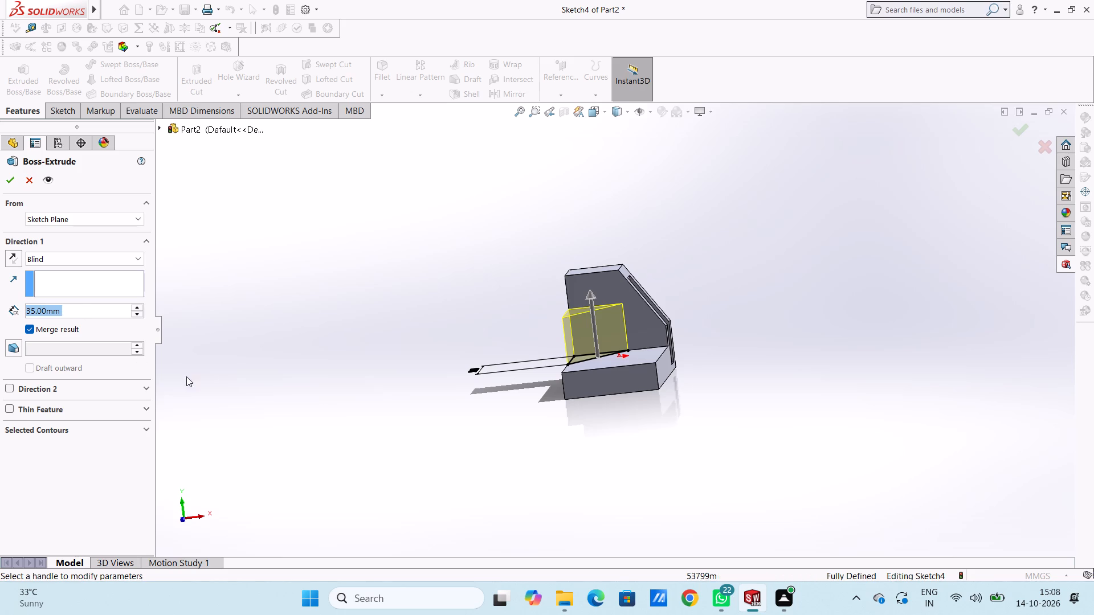
middle_drag(369, 442, 377, 407)
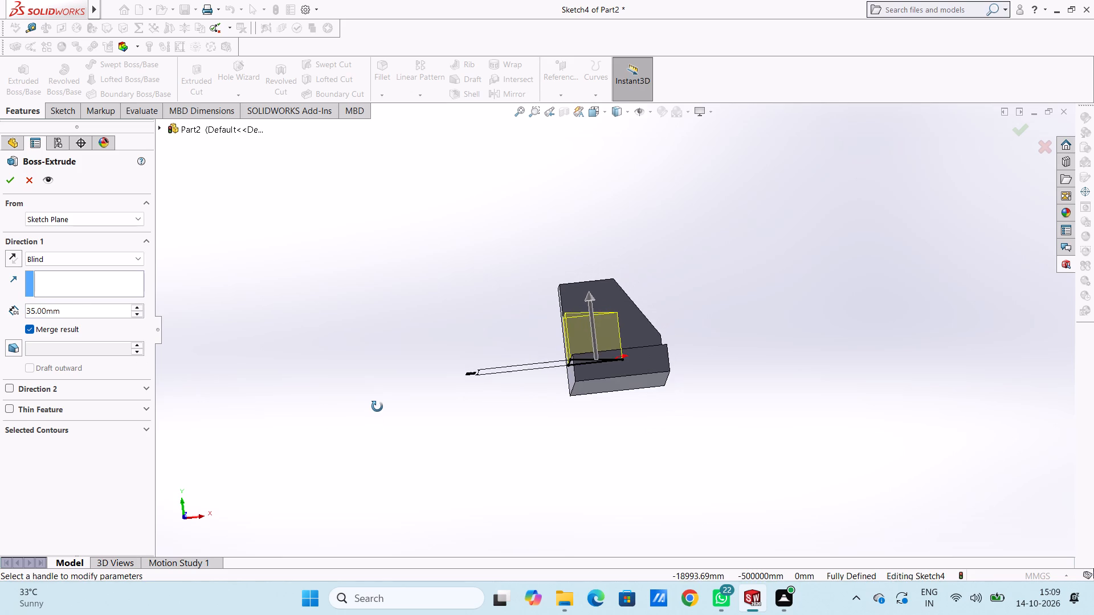
middle_drag(377, 407, 366, 420)
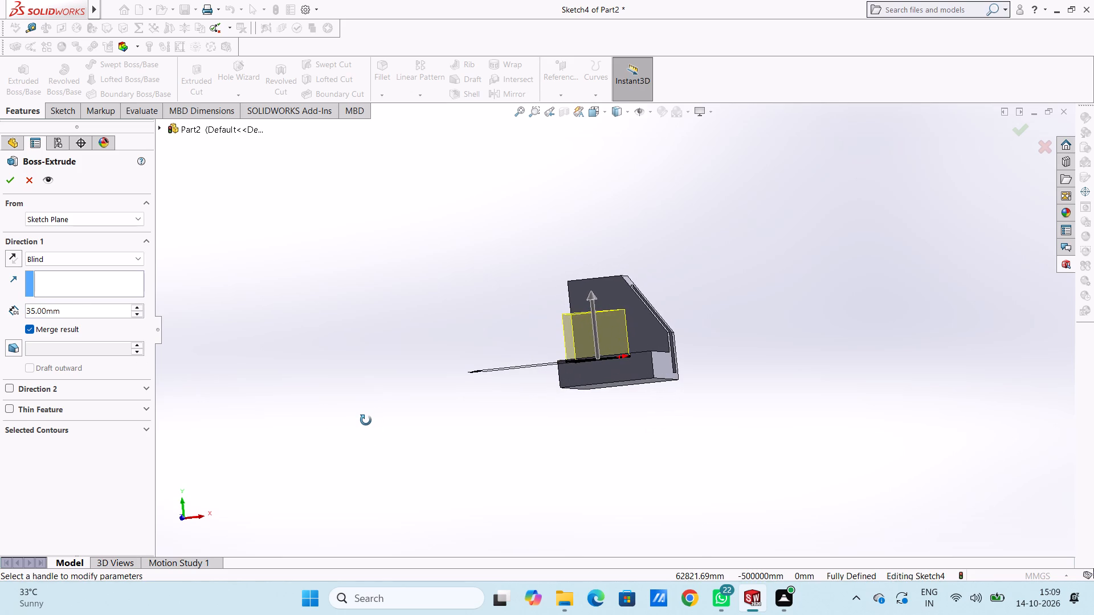
middle_drag(366, 420, 369, 429)
click(7, 182)
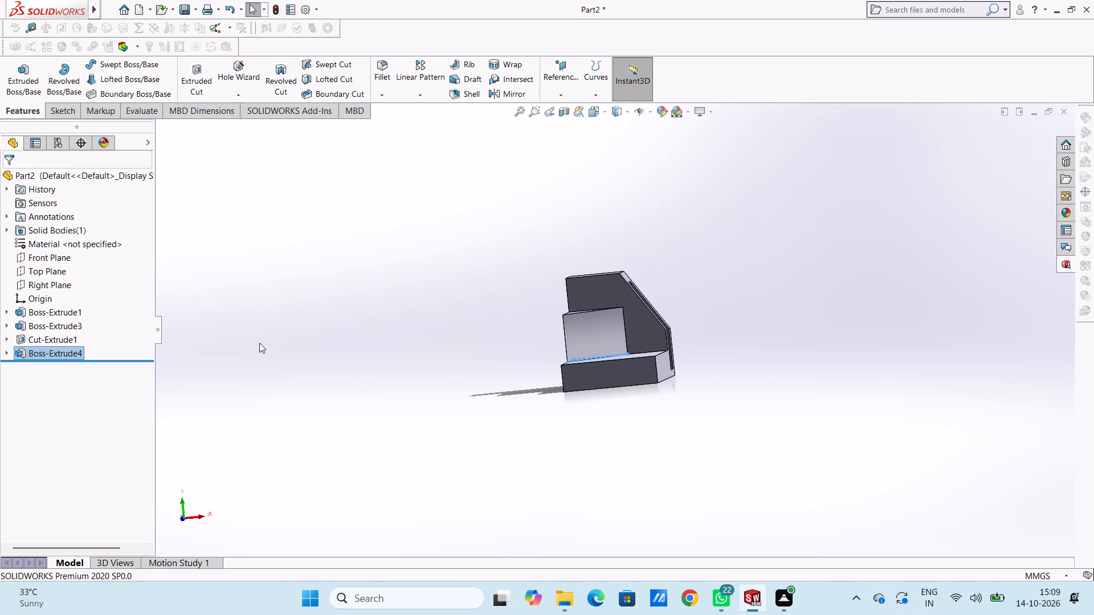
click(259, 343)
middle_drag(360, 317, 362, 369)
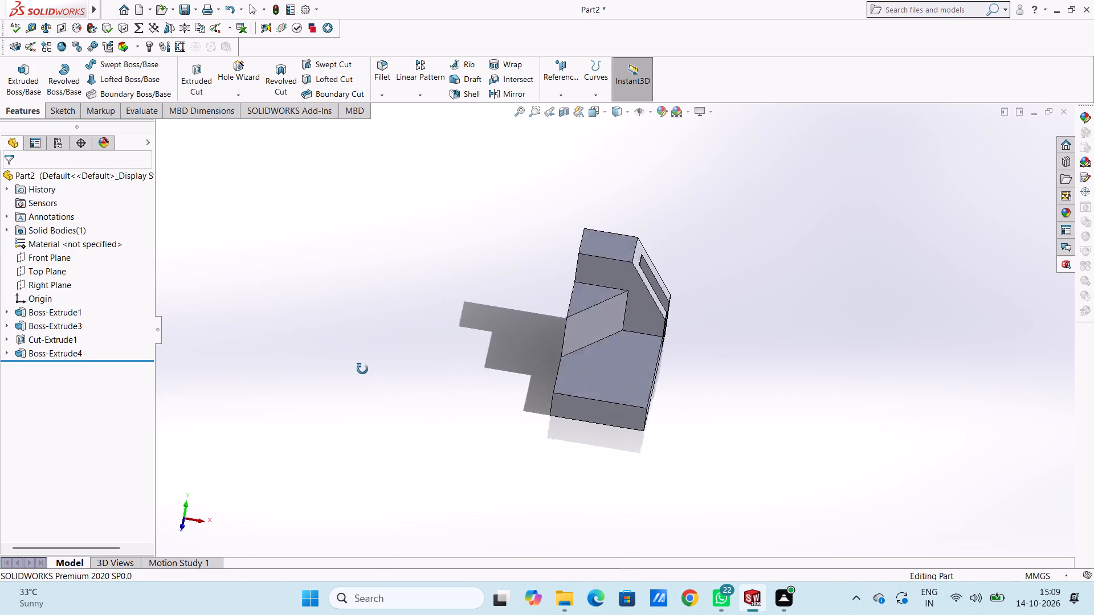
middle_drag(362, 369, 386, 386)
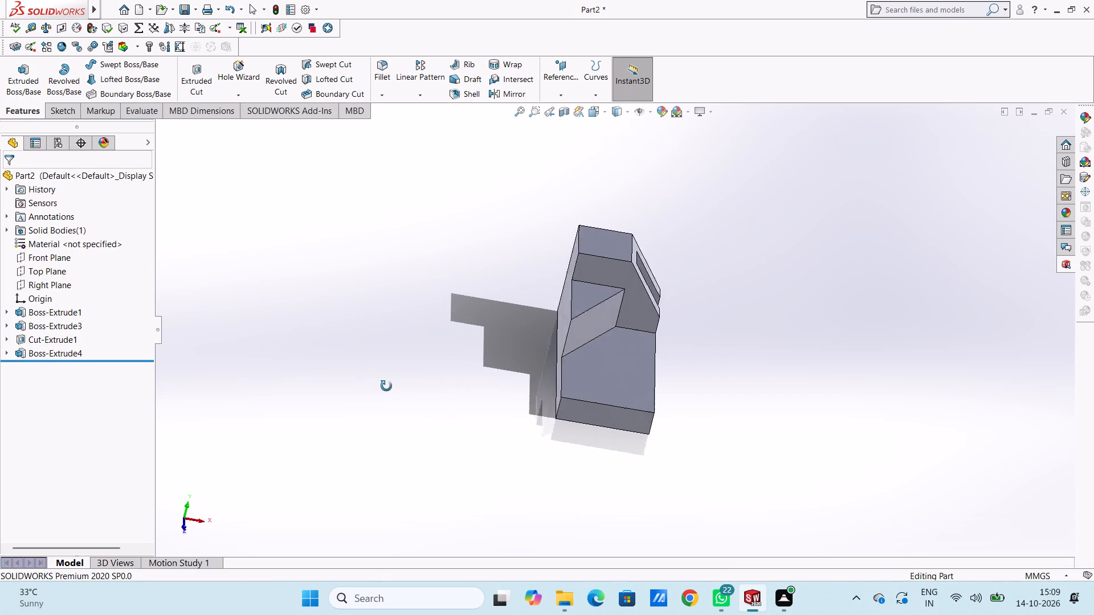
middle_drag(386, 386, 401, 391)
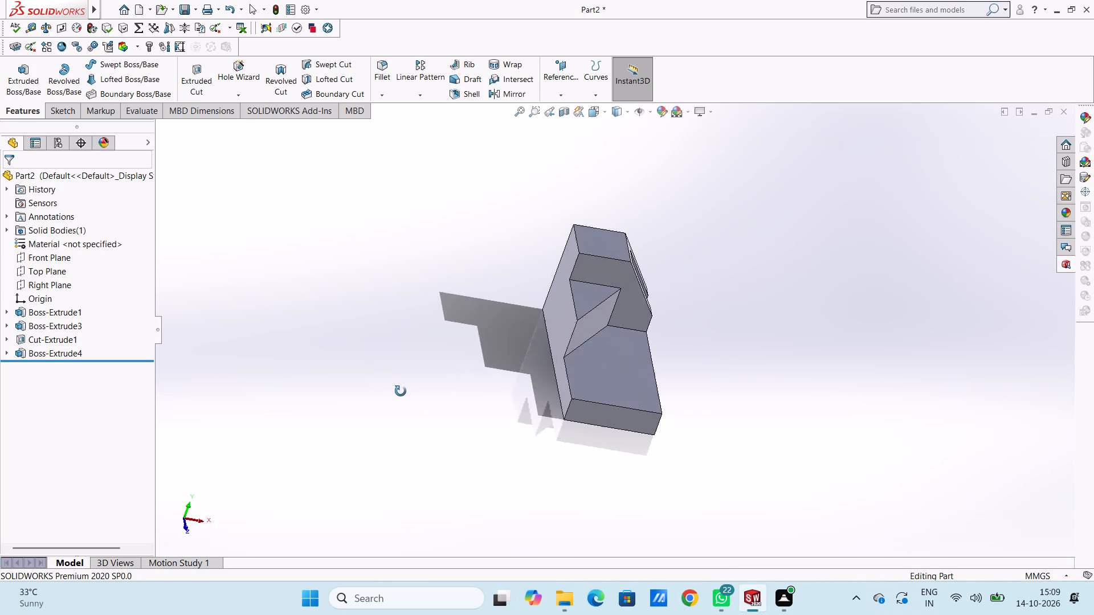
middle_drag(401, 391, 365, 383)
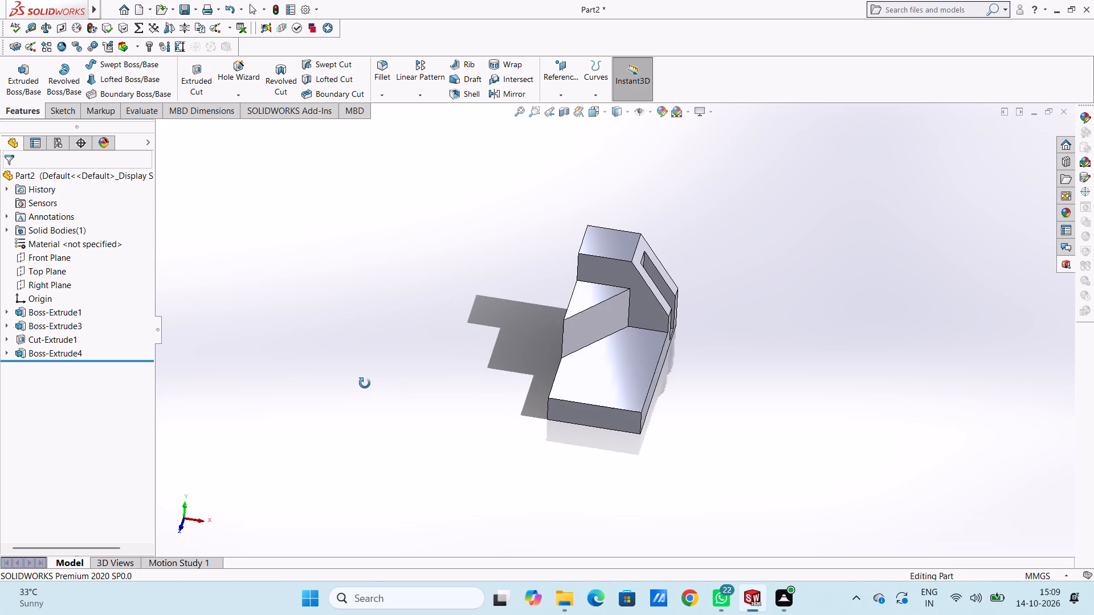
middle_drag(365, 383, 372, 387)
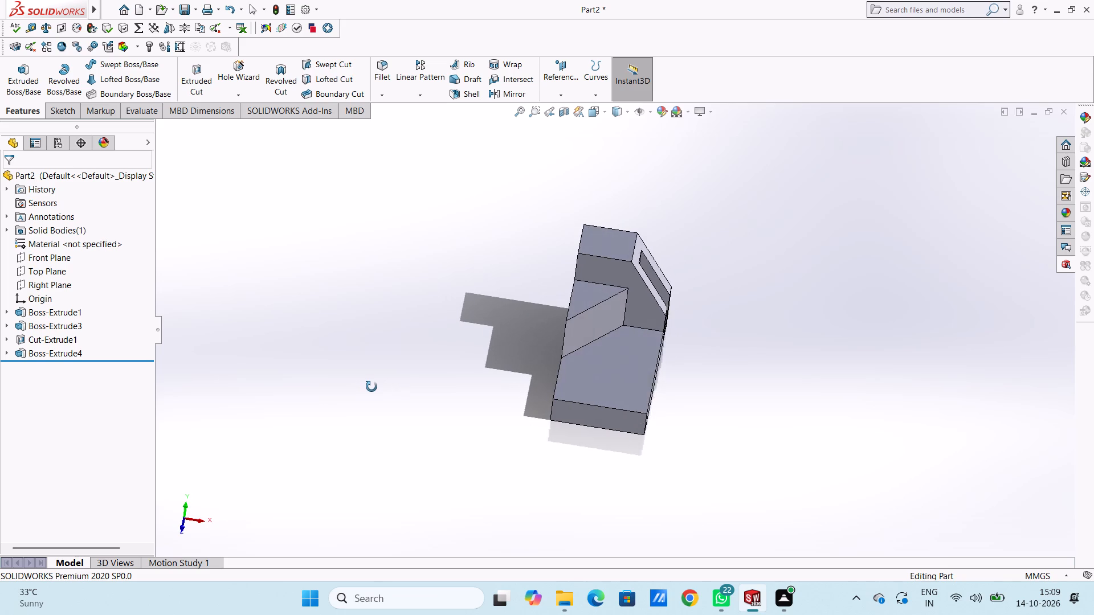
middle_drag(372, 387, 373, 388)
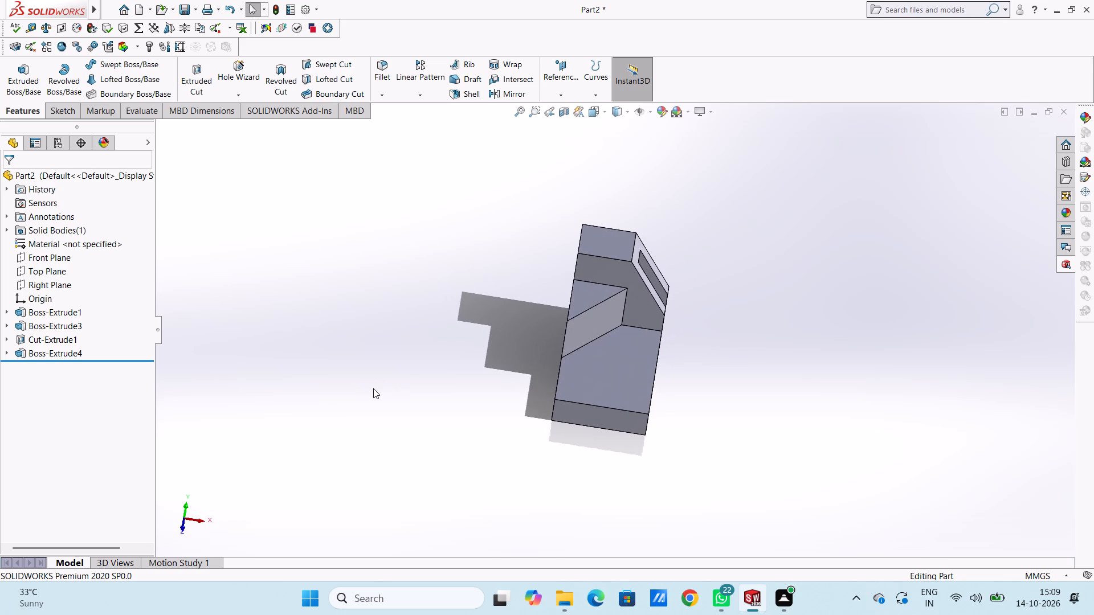
Start a new sketch on the base block's exposed top face, seen in the Top view.
key(ctrl+5)
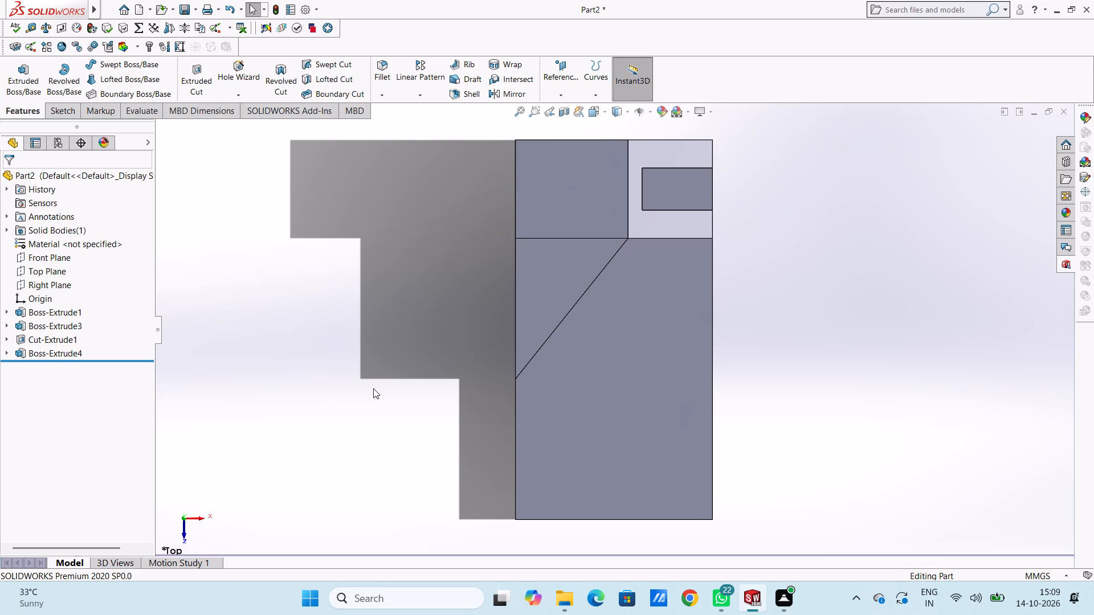
scroll(551, 345, up, 4)
scroll(670, 364, down, 1)
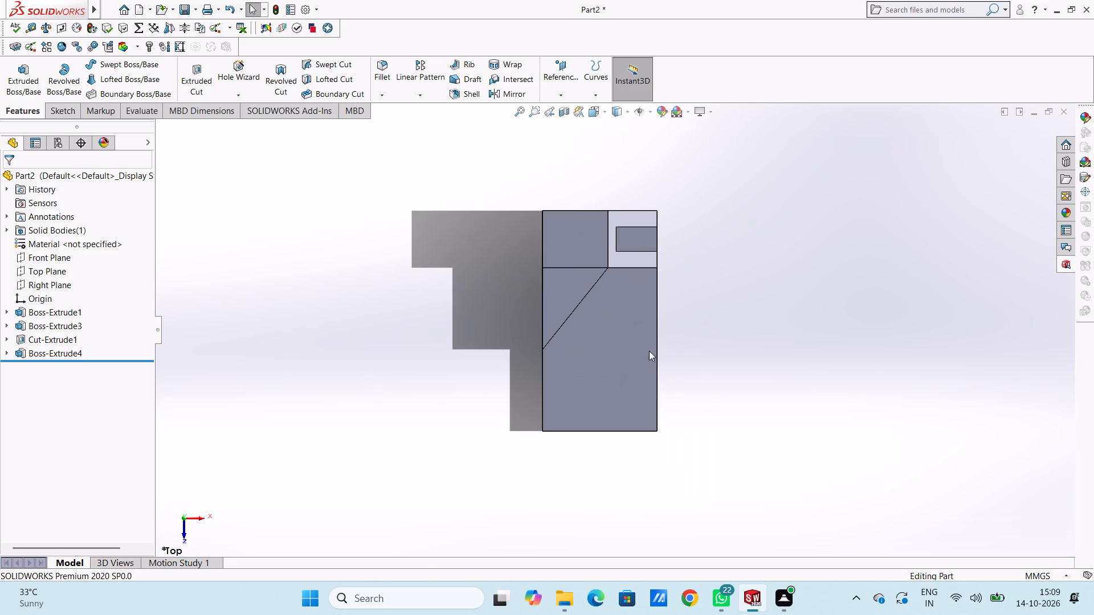
click(605, 335)
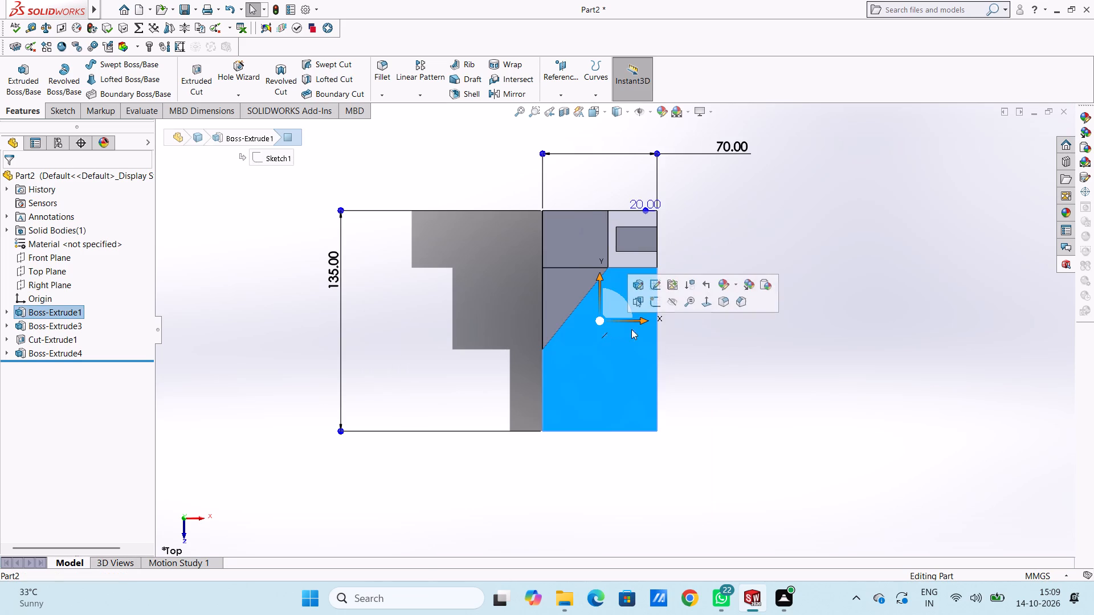
click(656, 304)
click(725, 371)
scroll(687, 297, down, 2)
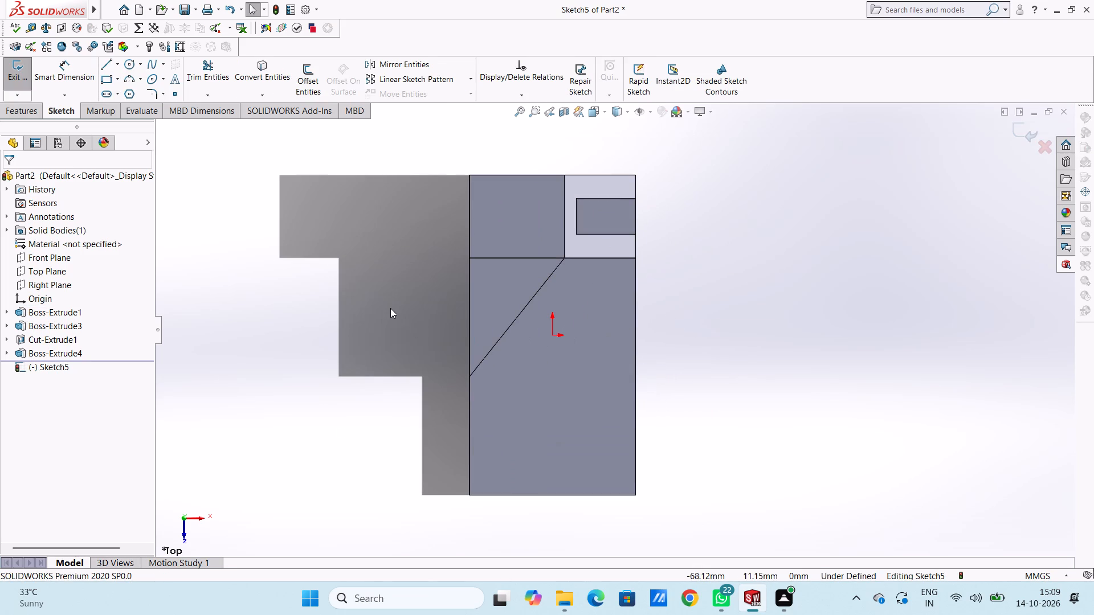
Sketch three connected lines from the triangular boss's outer corner: 50 mm along the block's edge, about 45 mm slanting inward, and vertically to the boss's slanted edge.
click(100, 68)
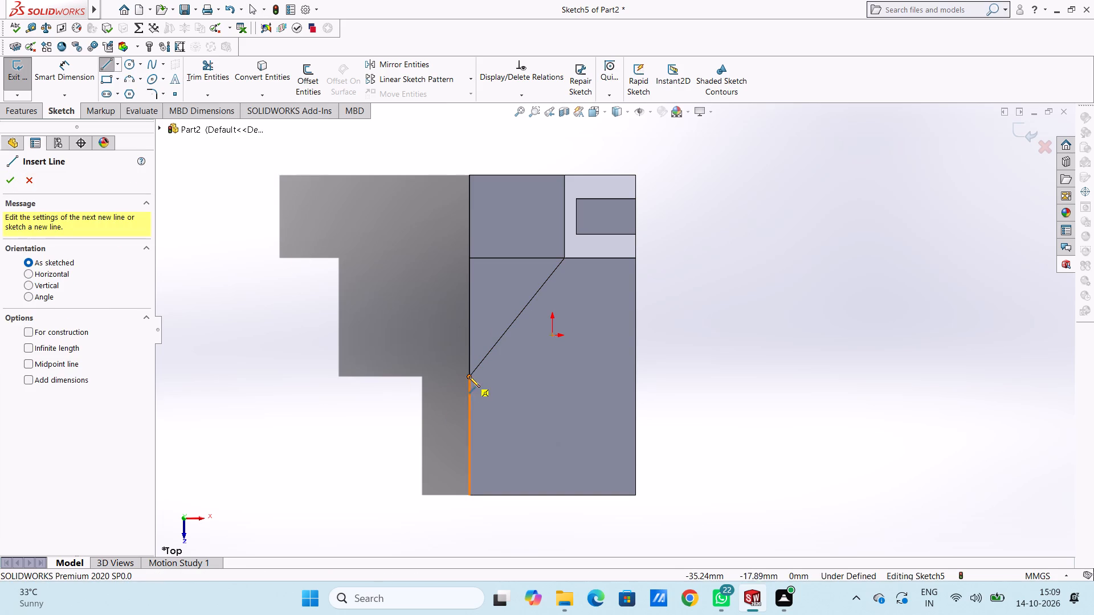
click(469, 376)
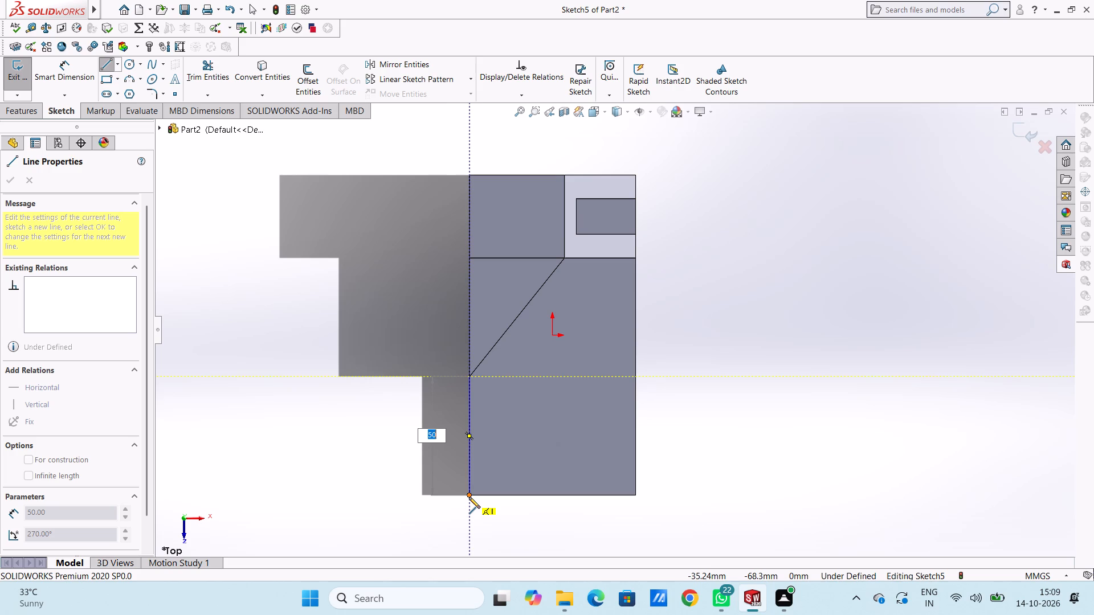
click(469, 497)
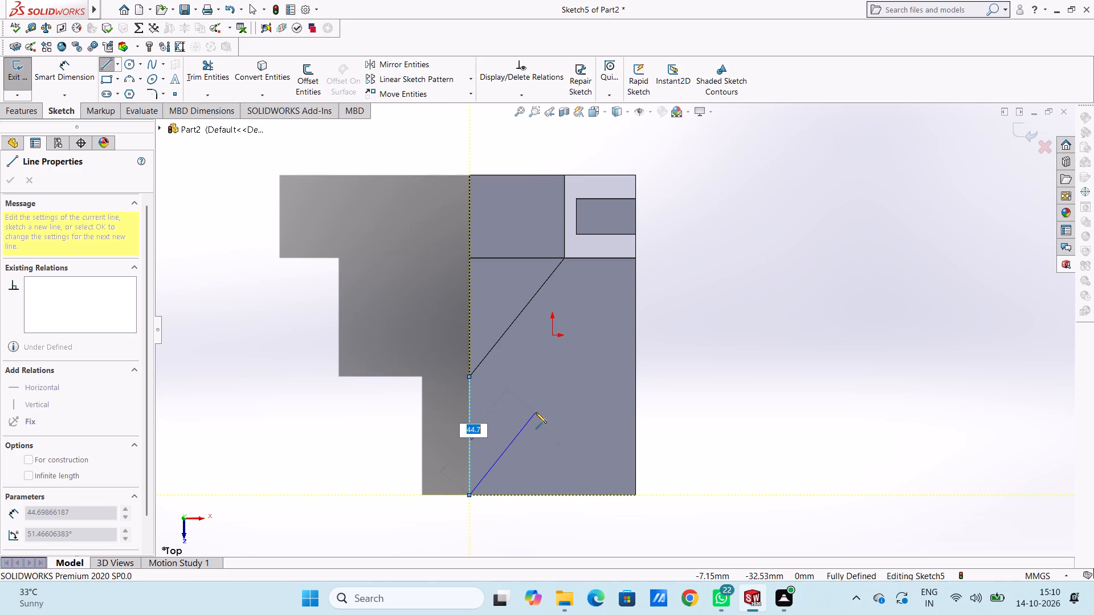
click(536, 412)
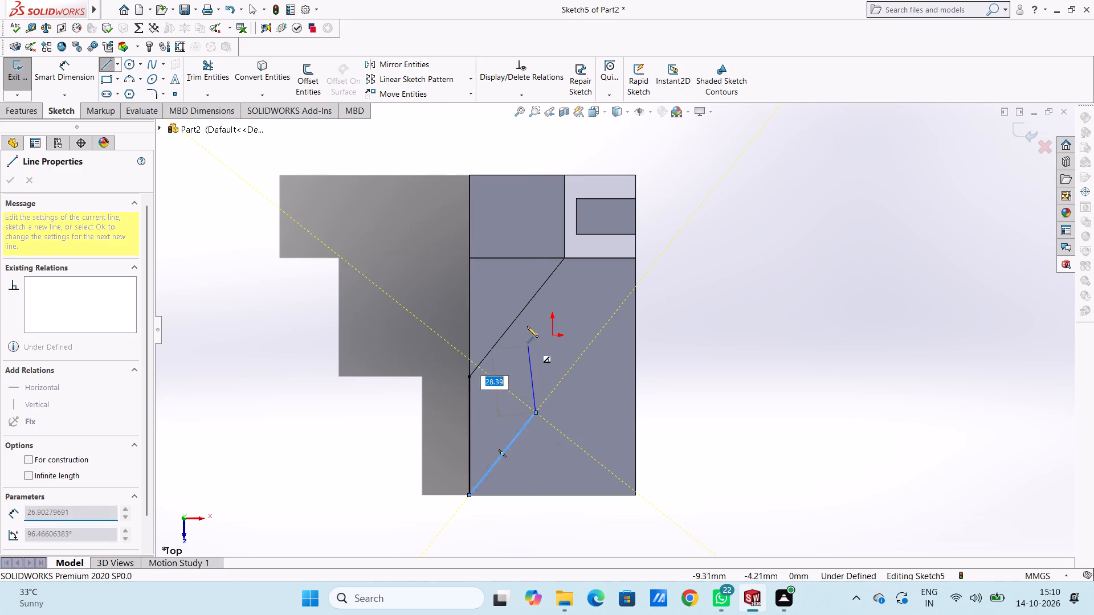
click(537, 295)
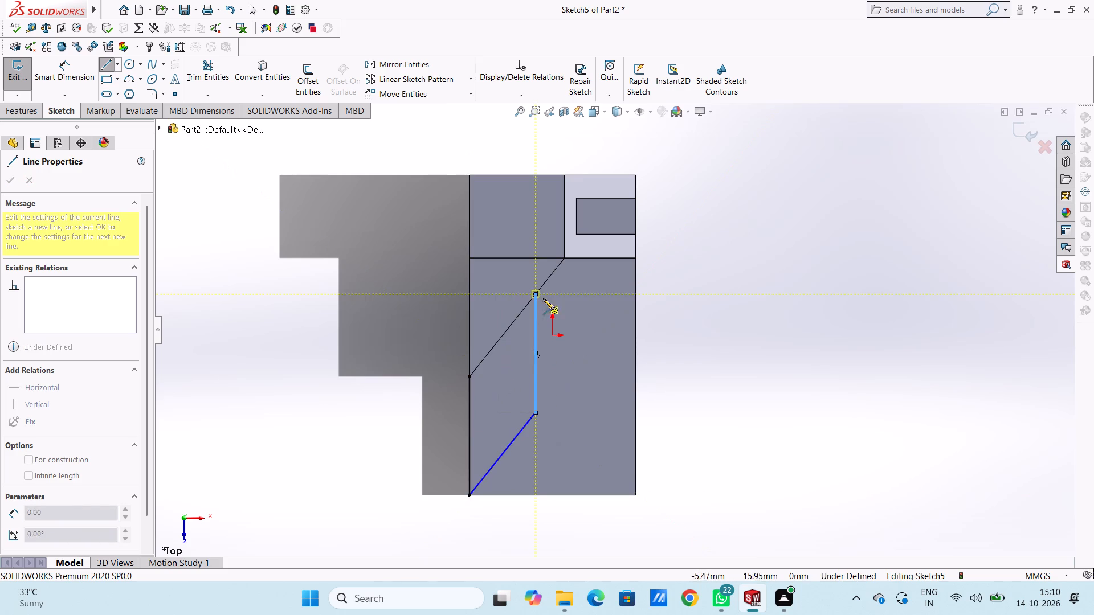
right_click(717, 274)
double_click(731, 278)
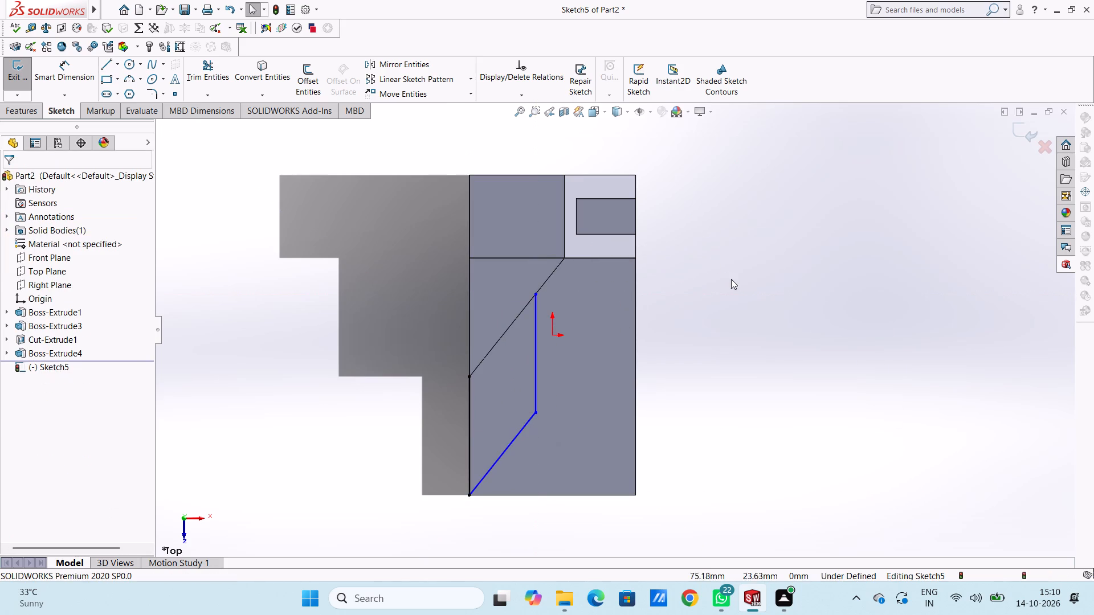
Close the four-sided profile with a line along the triangular boss's slanted edge, starting at the boss's outer corner.
click(109, 61)
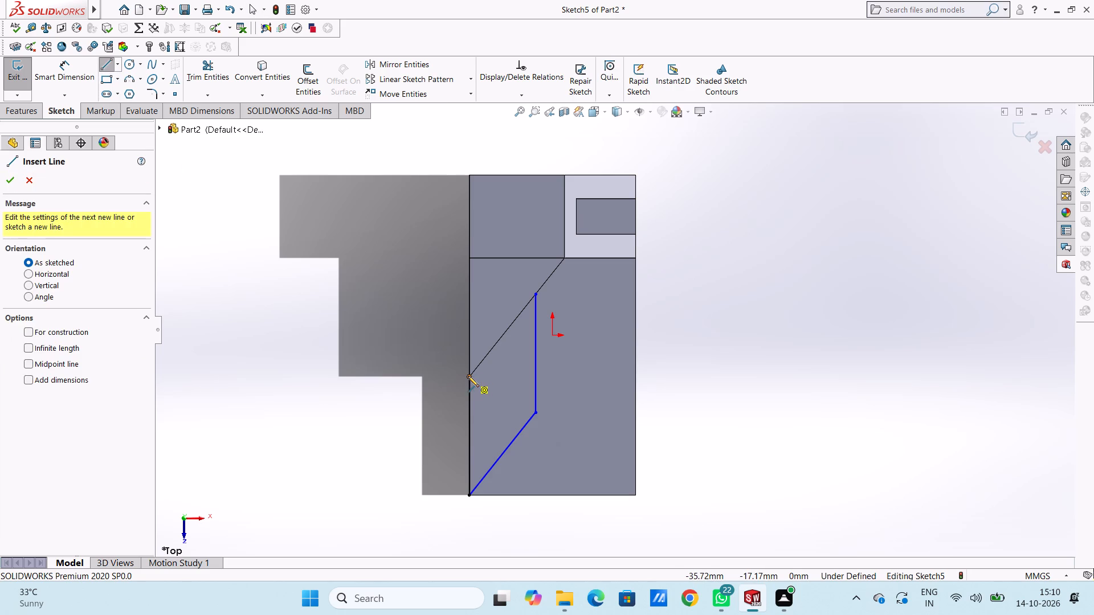
click(468, 376)
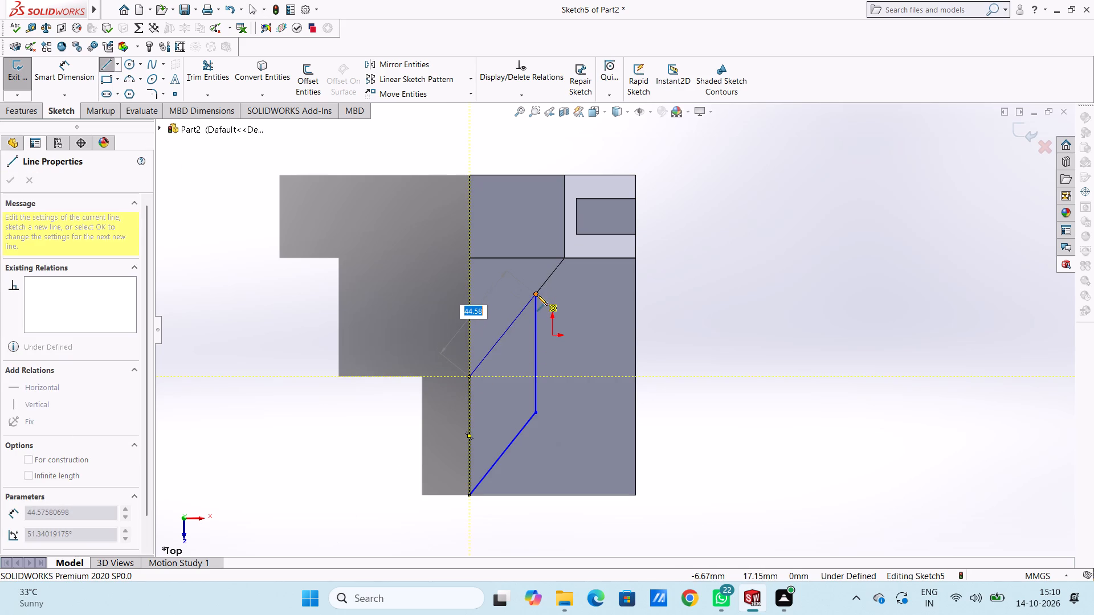
click(537, 294)
right_click(334, 289)
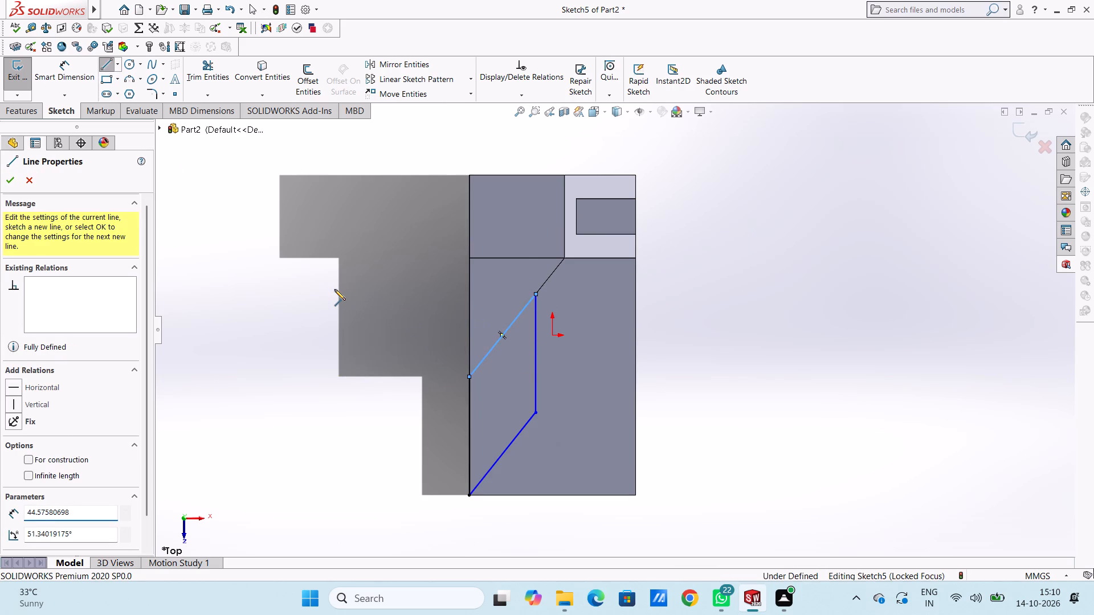
double_click(352, 299)
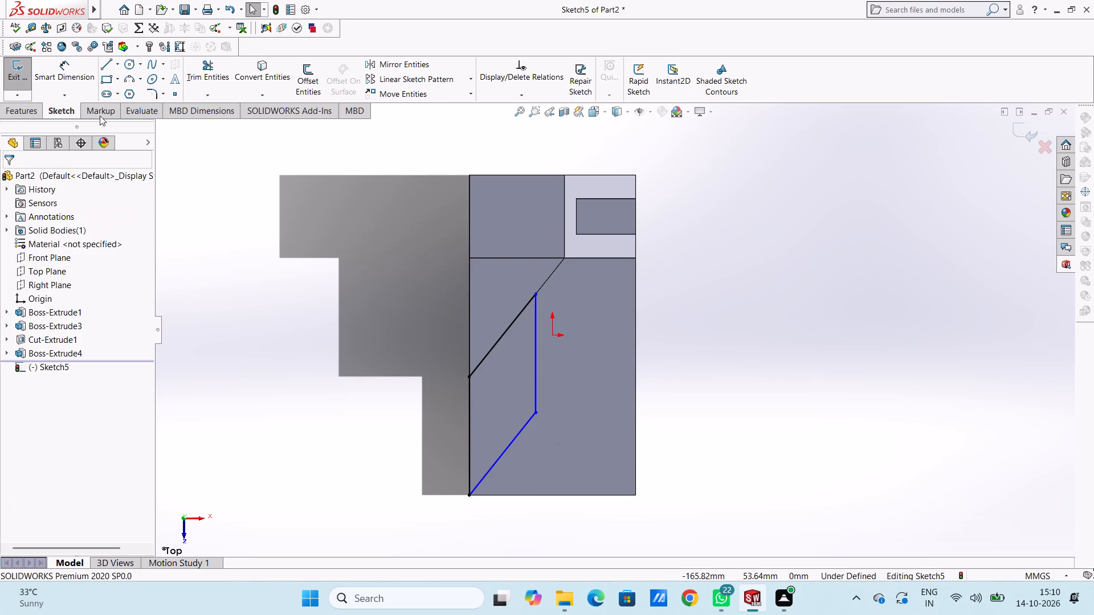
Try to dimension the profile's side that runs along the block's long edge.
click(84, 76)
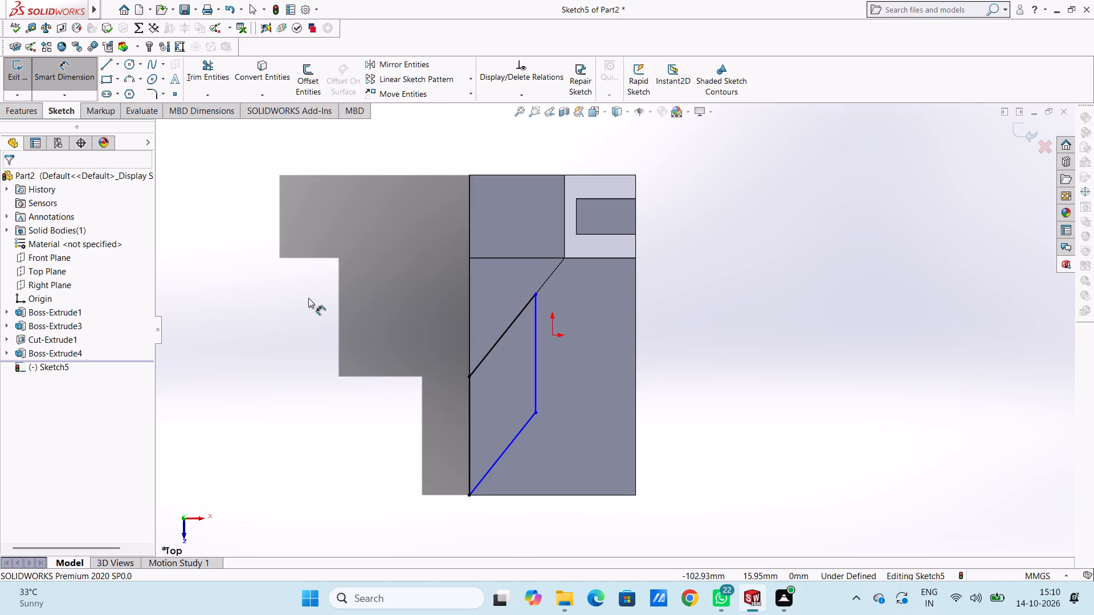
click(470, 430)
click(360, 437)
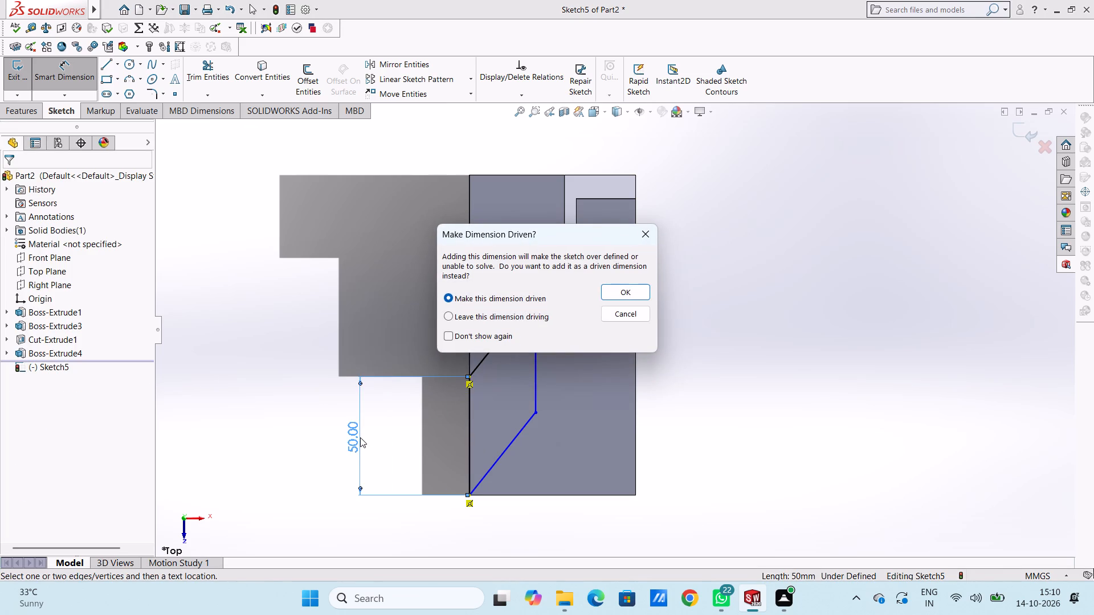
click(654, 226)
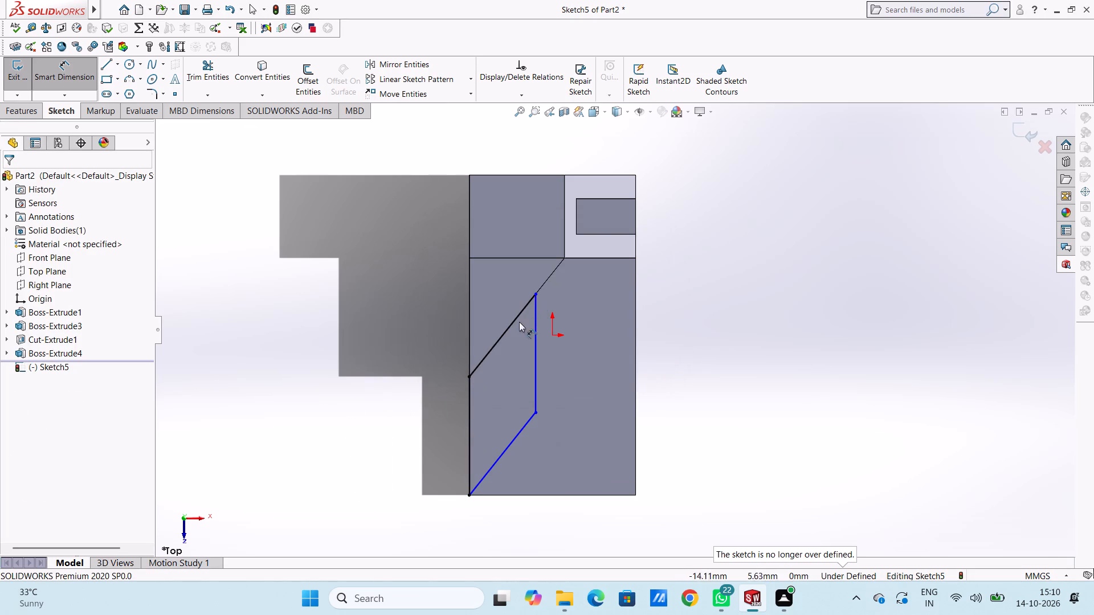
Dimension the horizontal width of the profile's slanted side along the triangular boss as 30 mm.
click(512, 323)
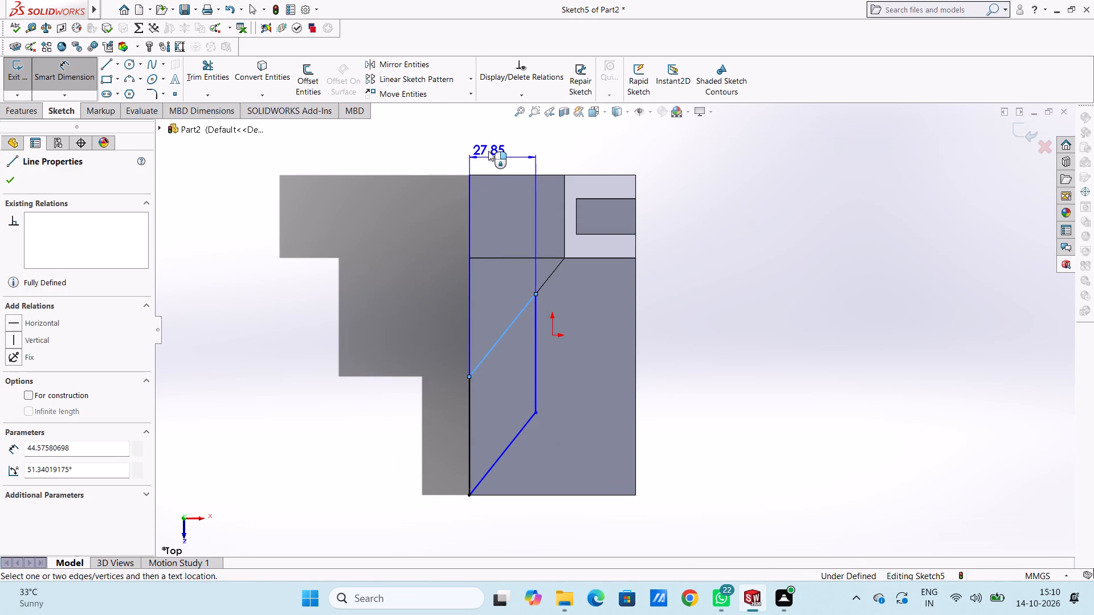
click(487, 142)
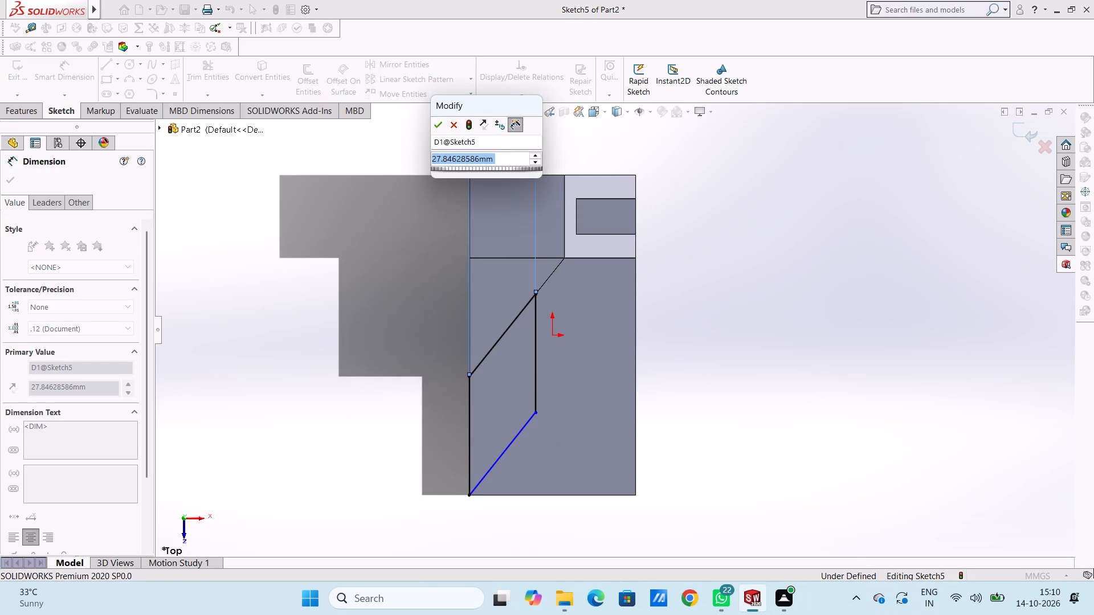
text(30)
key(Return)
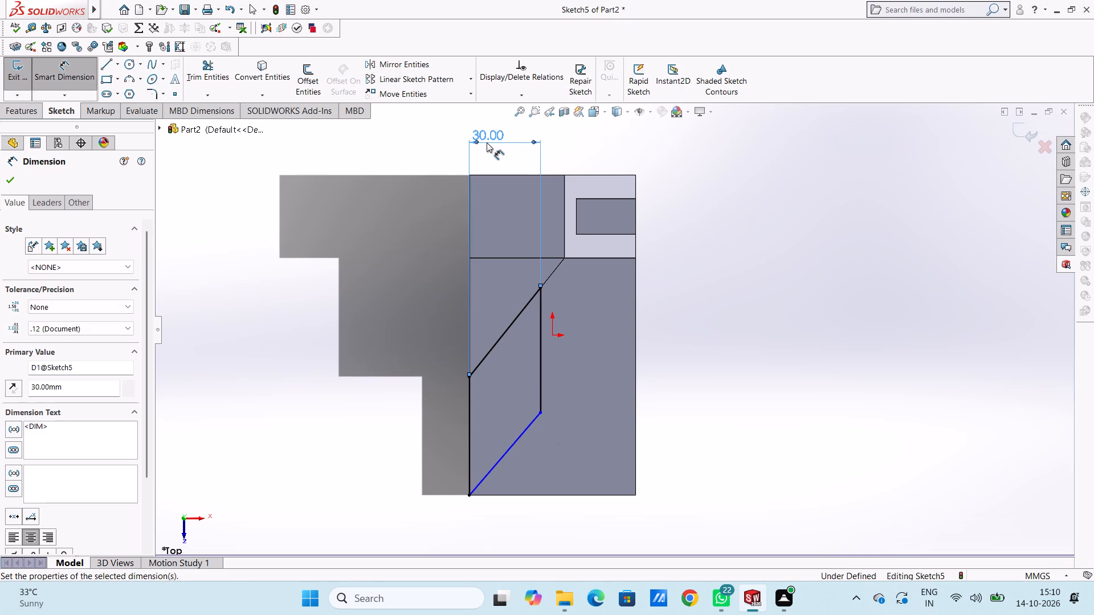
click(414, 236)
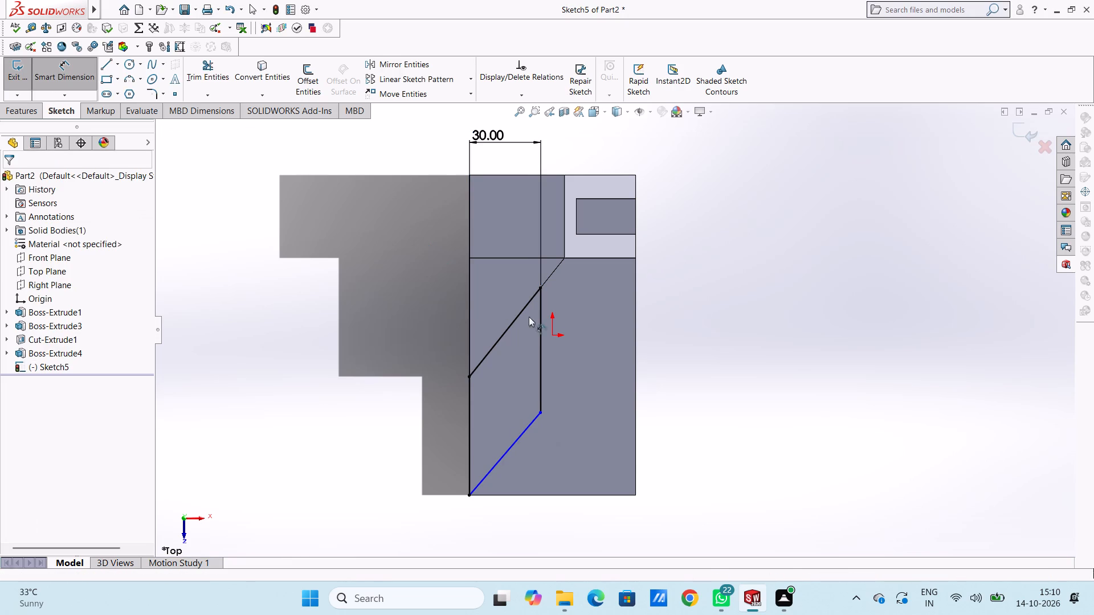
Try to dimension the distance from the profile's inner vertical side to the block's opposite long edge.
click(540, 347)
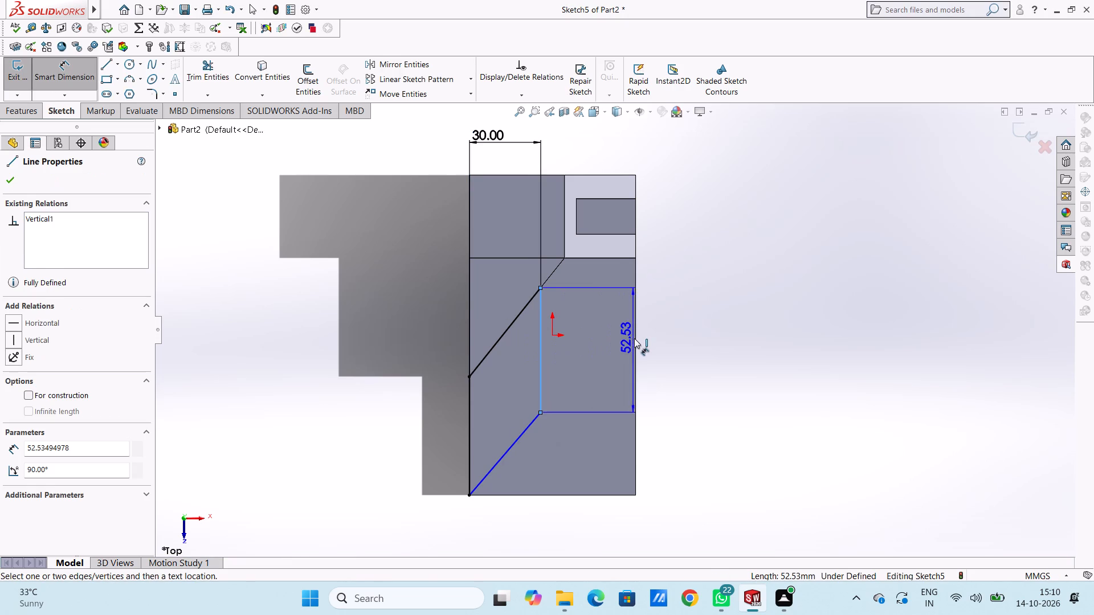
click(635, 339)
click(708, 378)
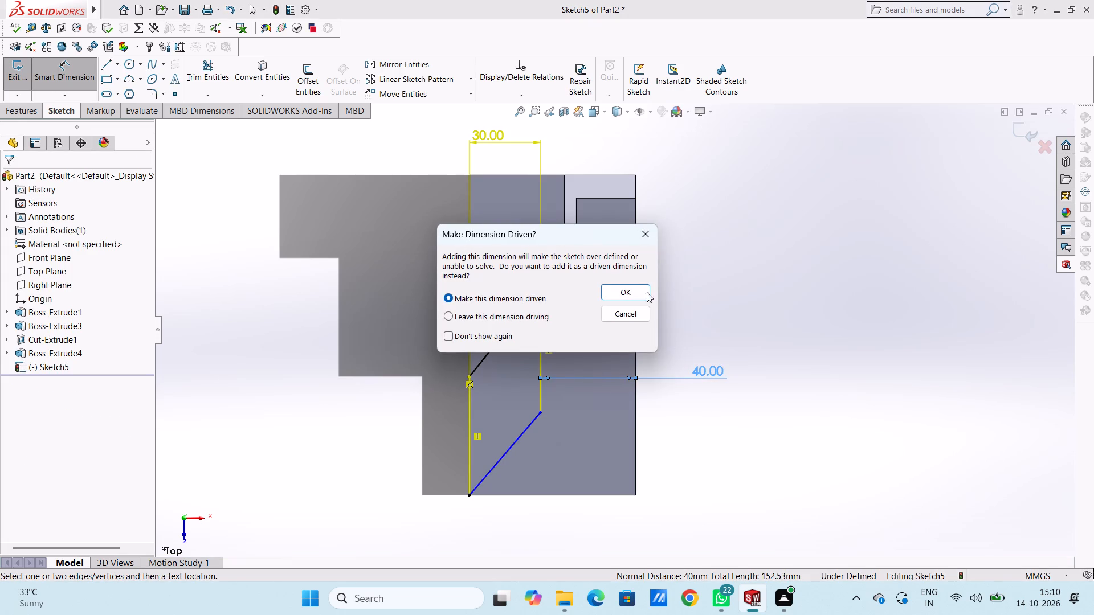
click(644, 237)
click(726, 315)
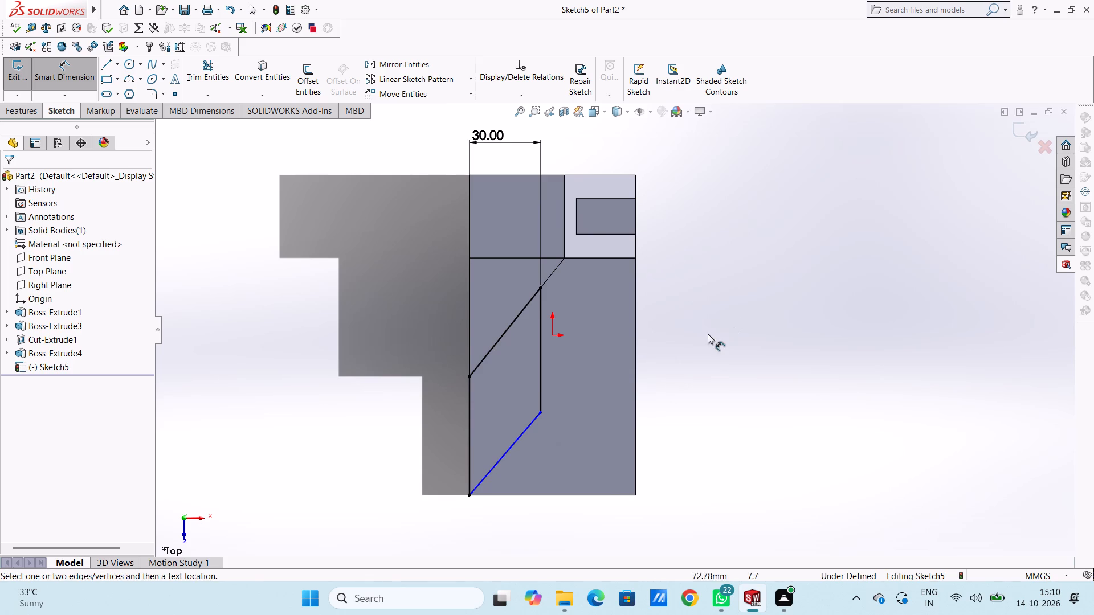
Dimension the distance from the block's short front edge to the lower end of the profile's inner vertical side as 35 mm.
click(575, 497)
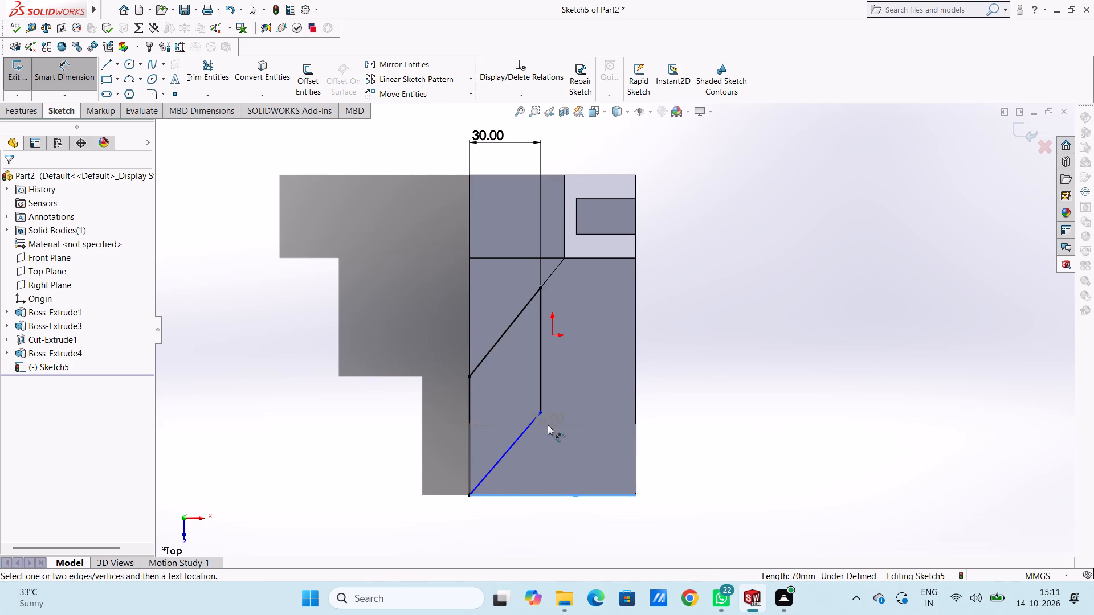
click(541, 411)
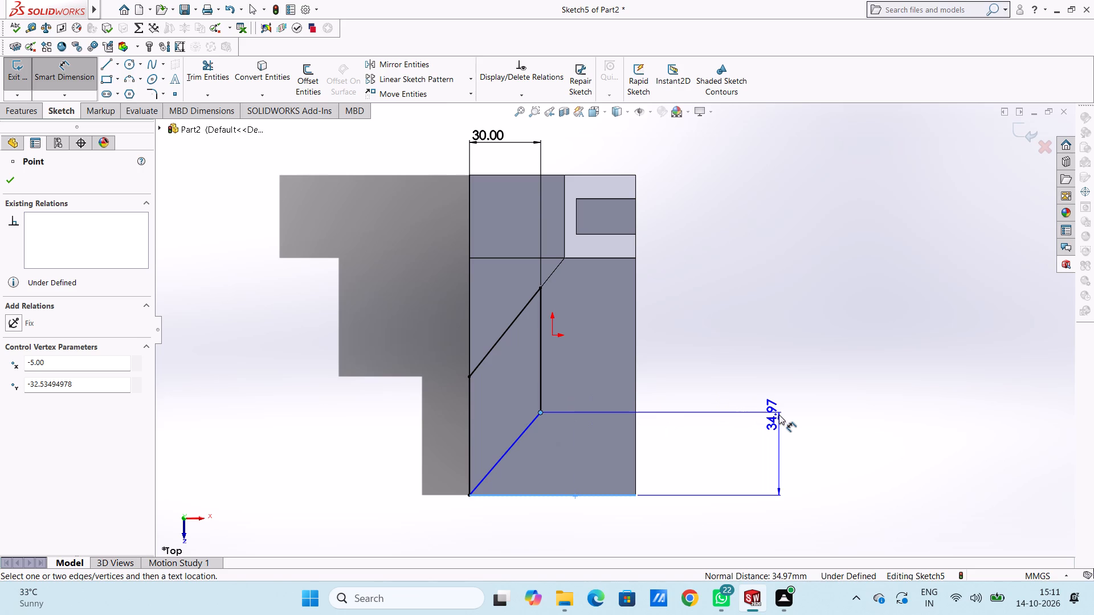
text(35)
key(Return)
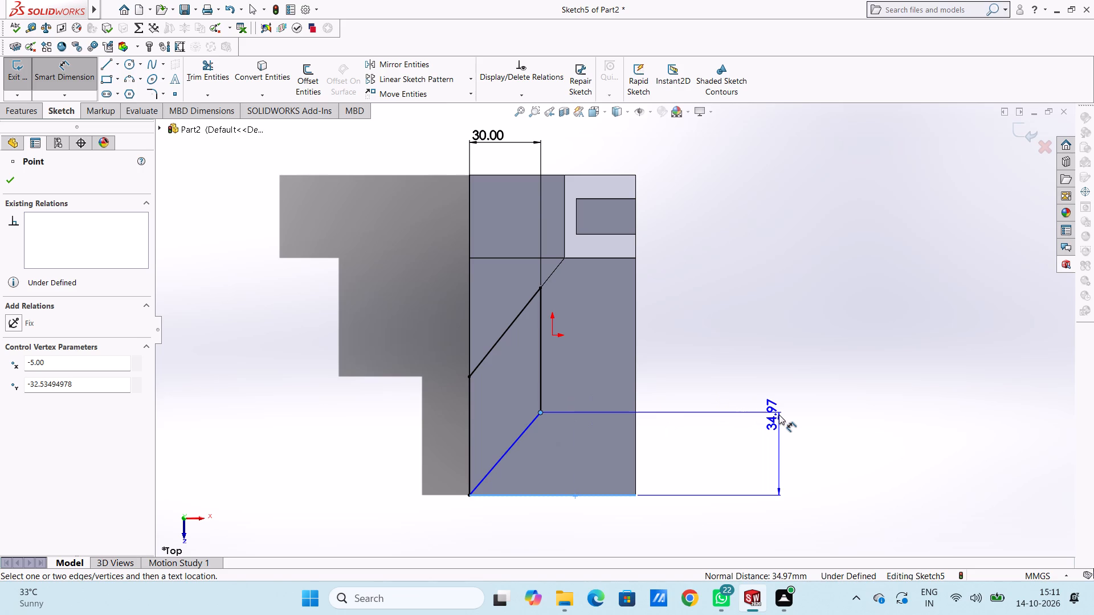
click(779, 414)
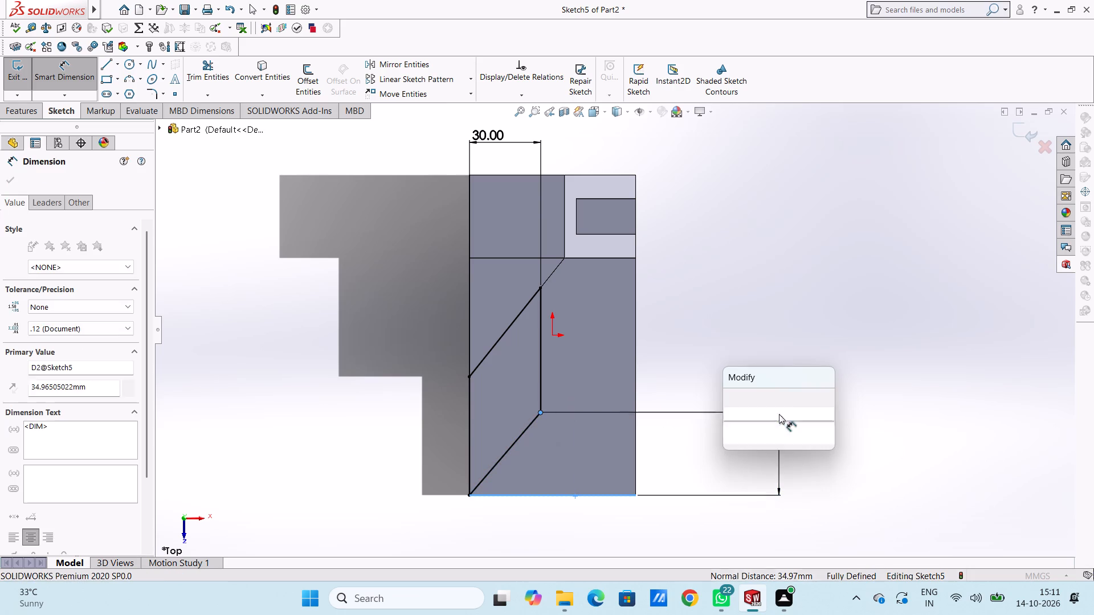
text(35)
key(Return)
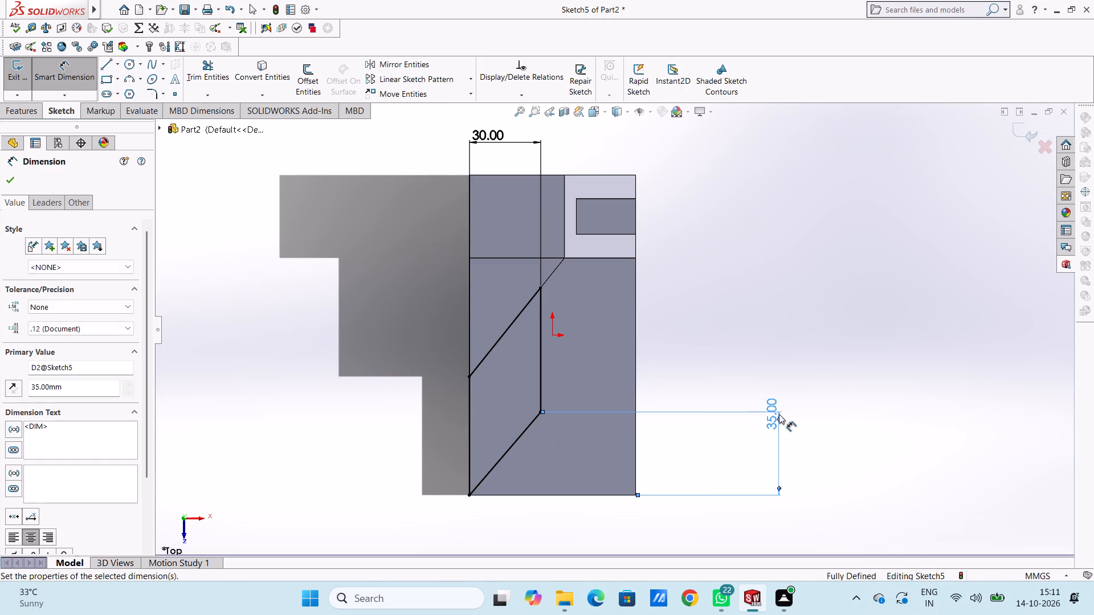
click(720, 362)
Extrude the four-sided profile as a blind boss 20 mm upward from the base's top face, merged with the body.
scroll(708, 403, up, 3)
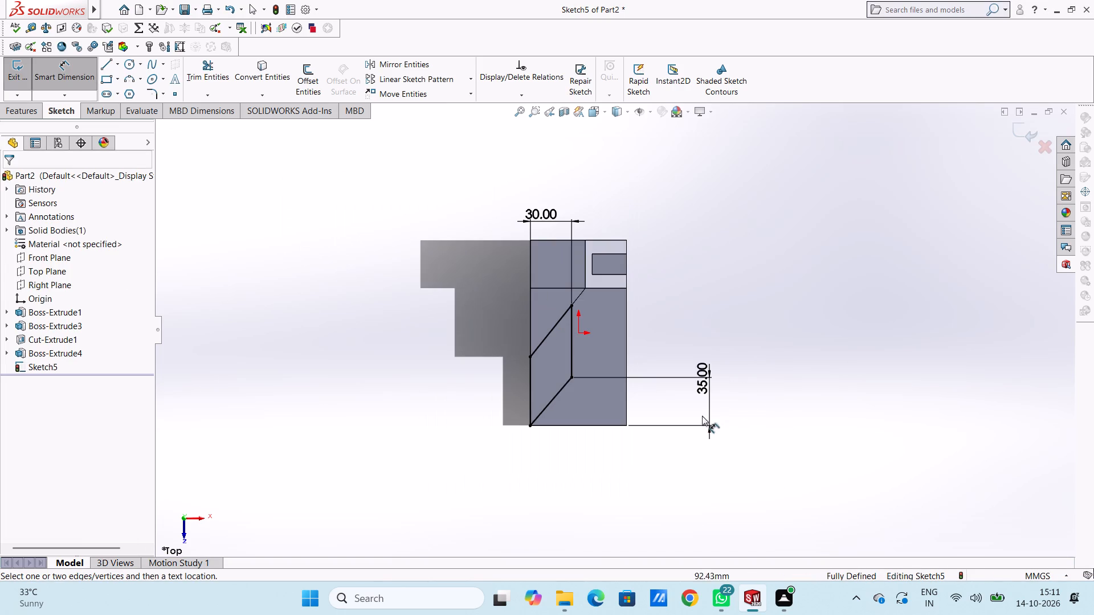
middle_drag(651, 487, 631, 346)
scroll(651, 487, up, 1)
click(59, 81)
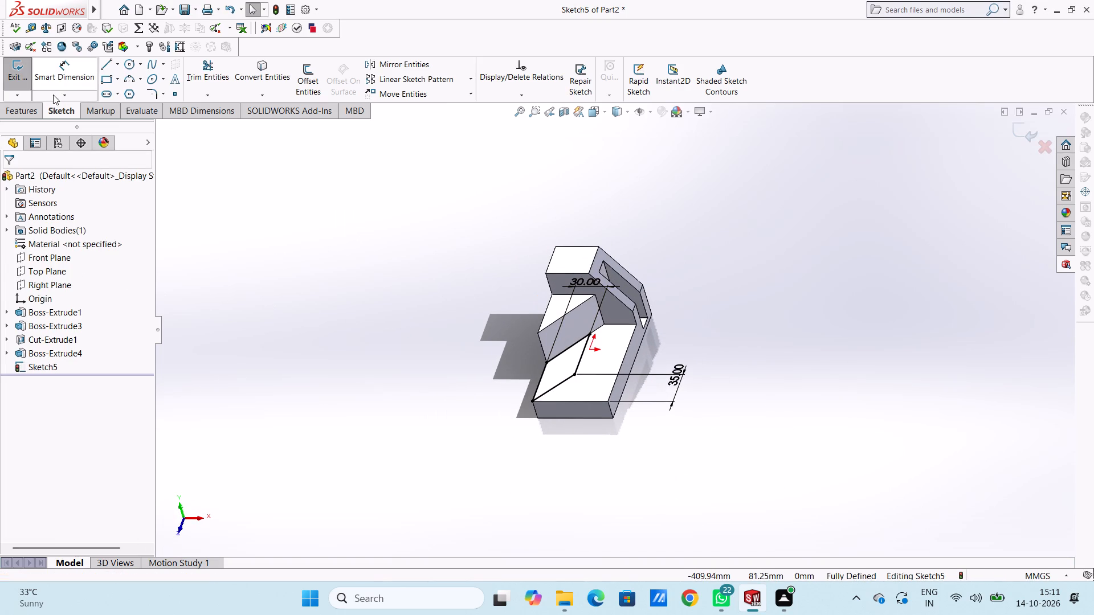
click(25, 108)
click(21, 83)
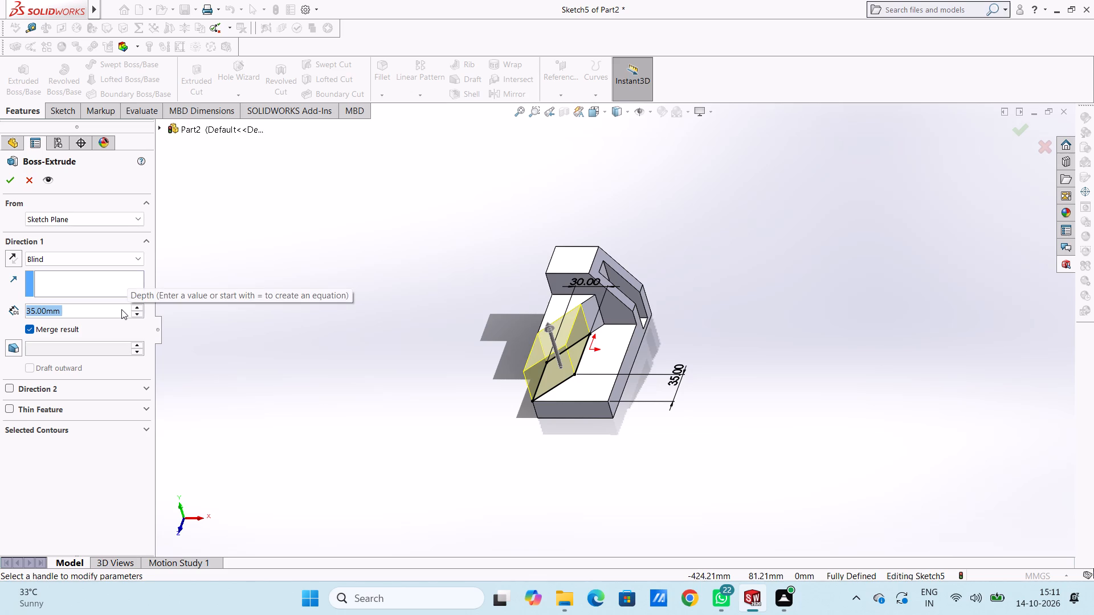
text(20)
key(Return)
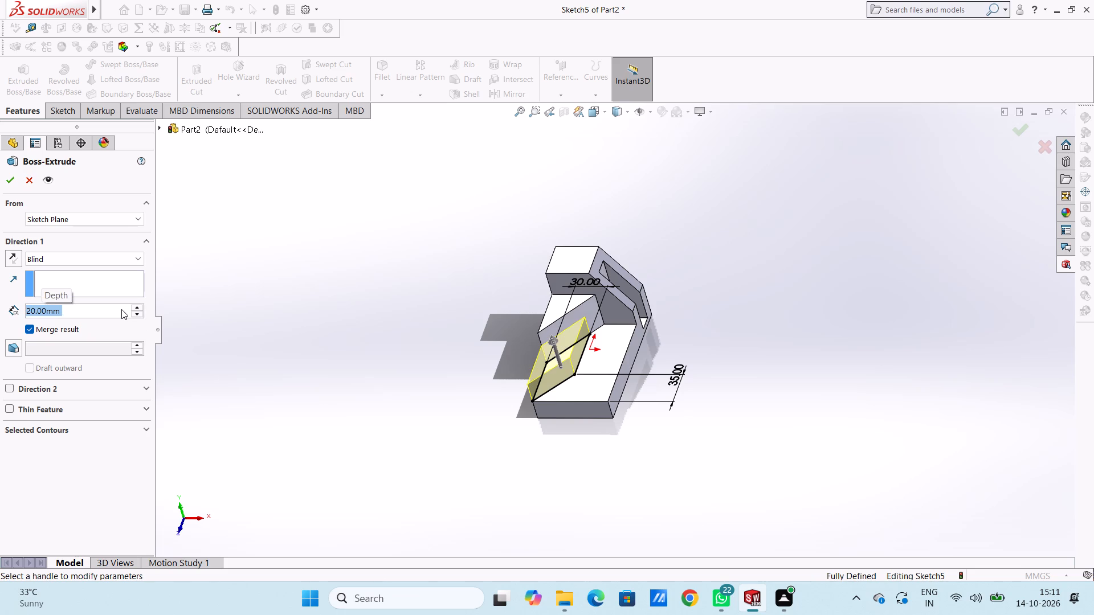
click(14, 184)
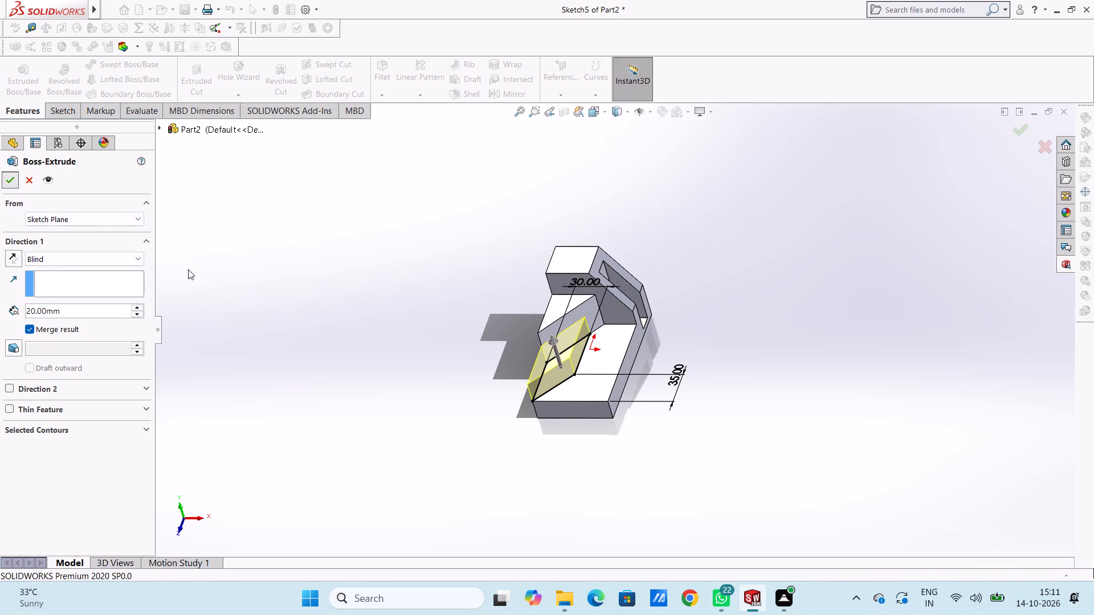
click(259, 344)
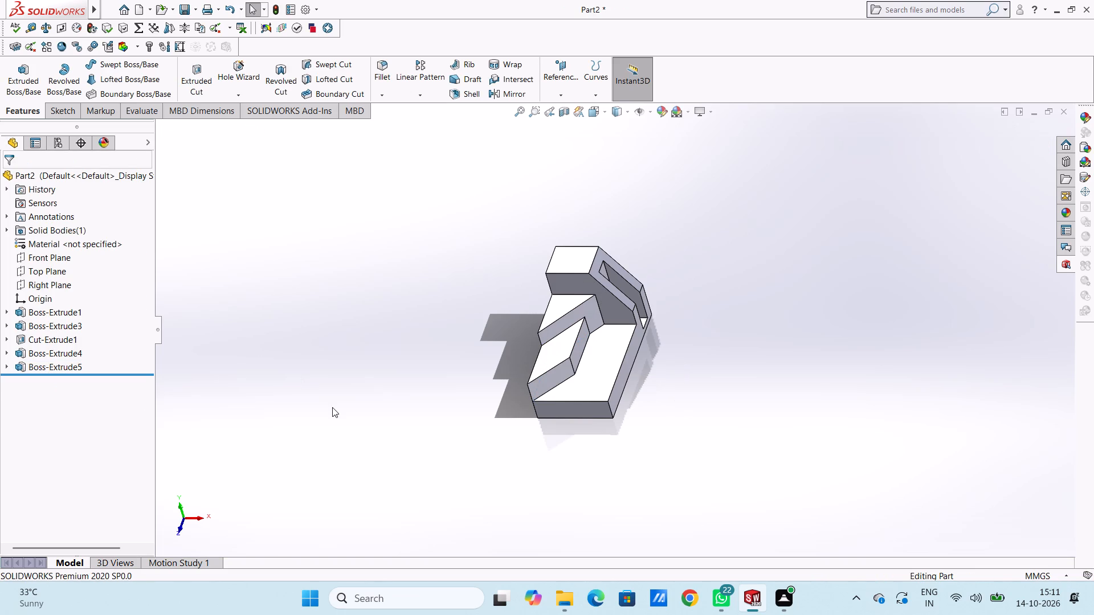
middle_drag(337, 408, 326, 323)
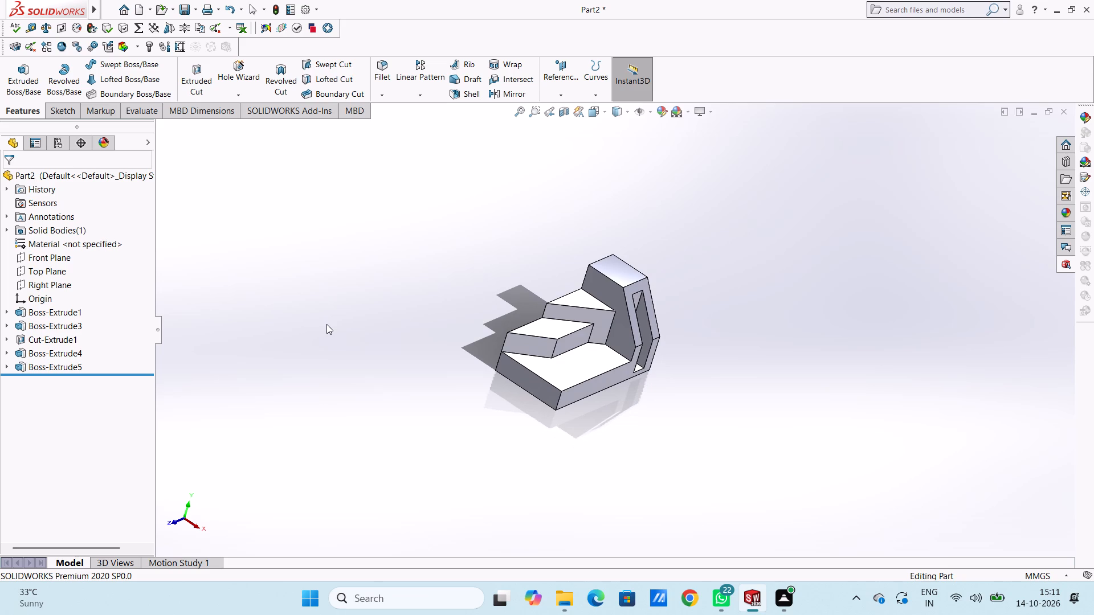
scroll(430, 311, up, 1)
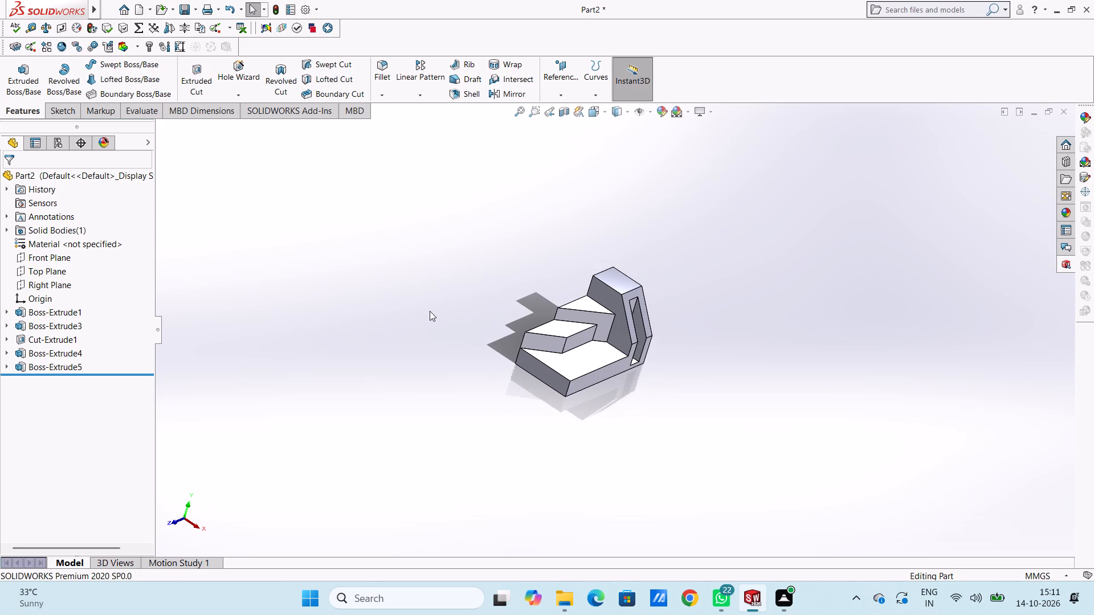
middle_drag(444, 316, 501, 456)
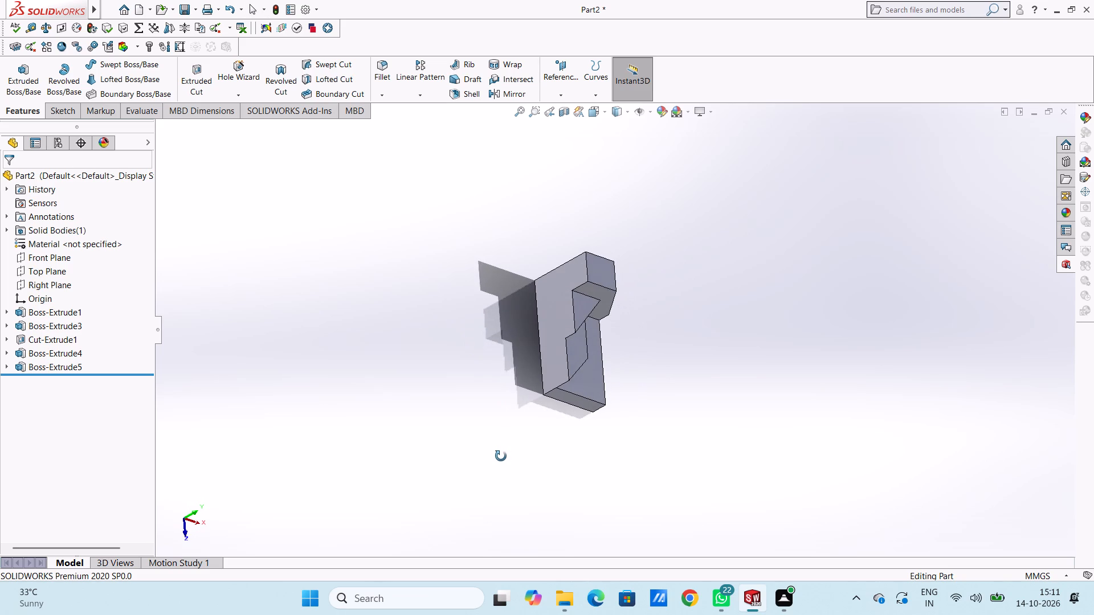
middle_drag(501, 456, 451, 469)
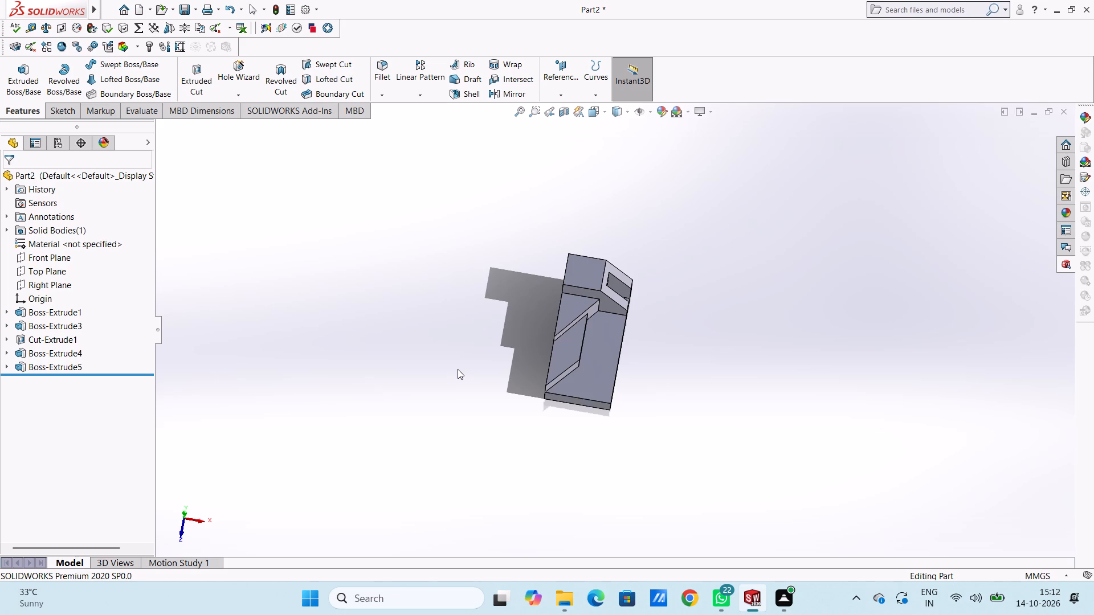
Sketch a closed four-sided profile on the base's top face along its short front edge, 15 mm deep, ending along the four-sided boss's slanted side.
key(ctrl+1)
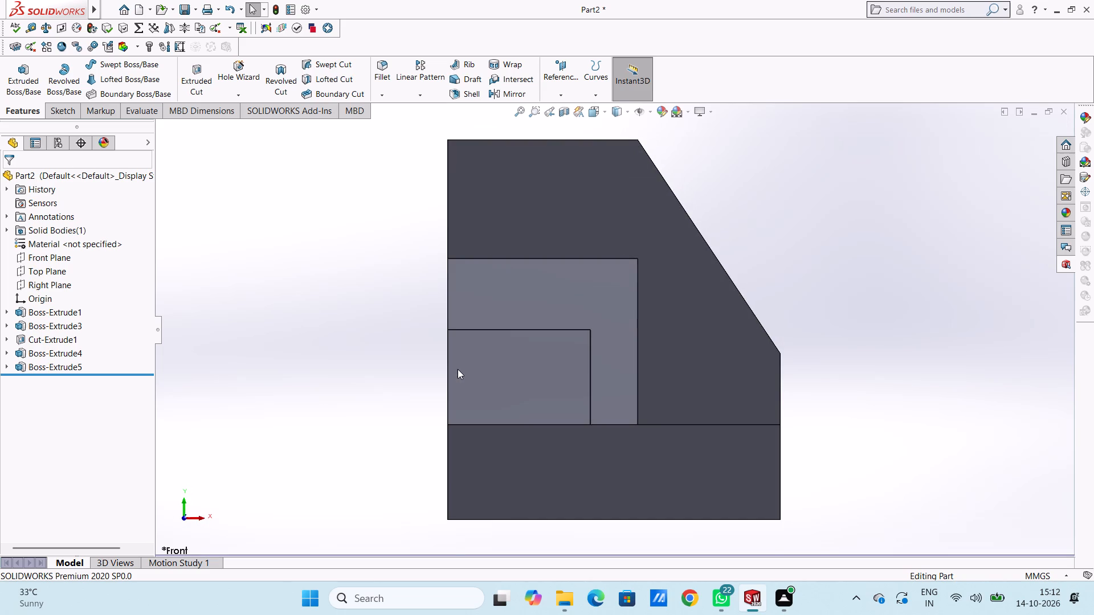
key(ctrl+5)
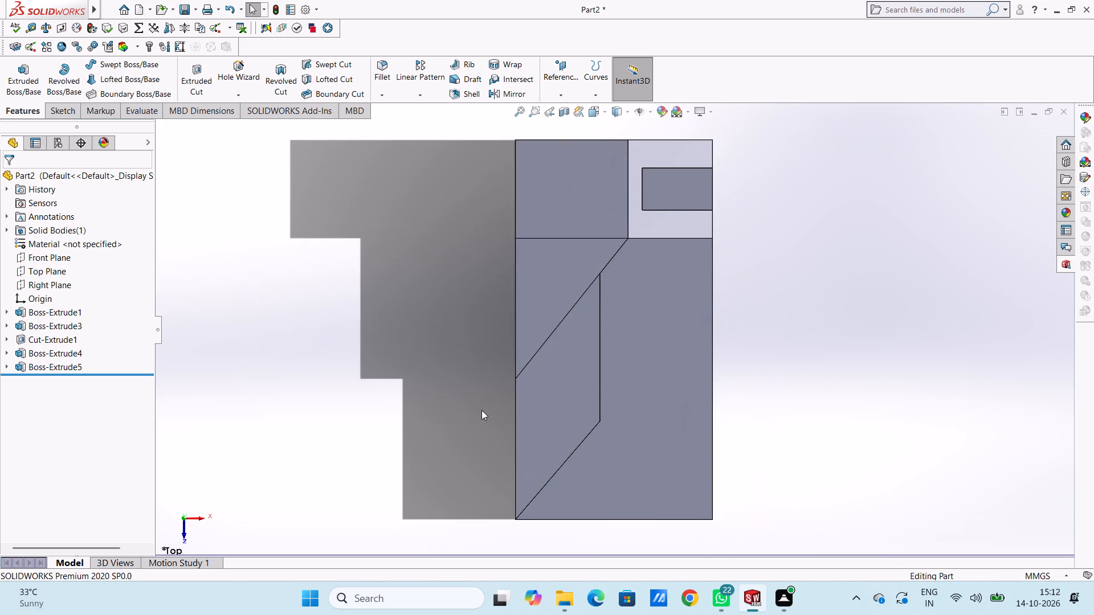
scroll(643, 497, up, 3)
click(635, 418)
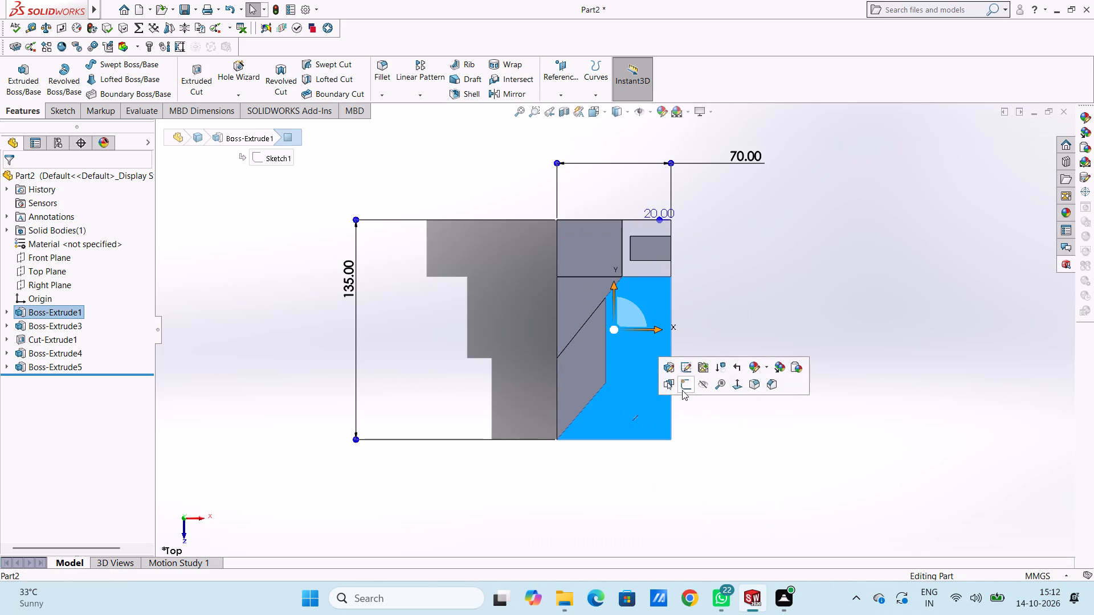
click(682, 387)
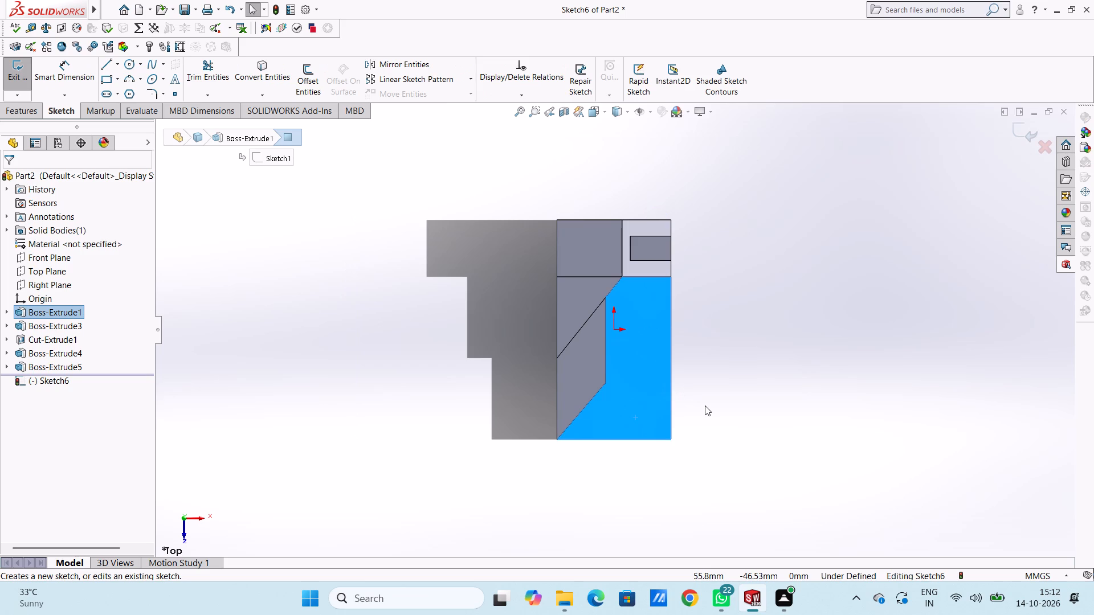
click(316, 319)
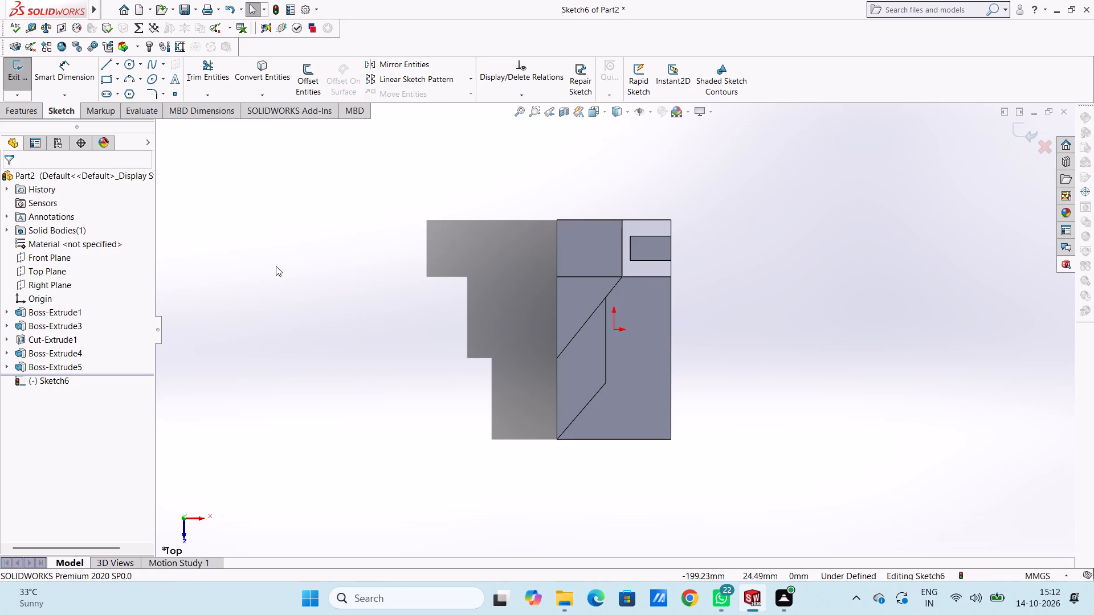
click(109, 65)
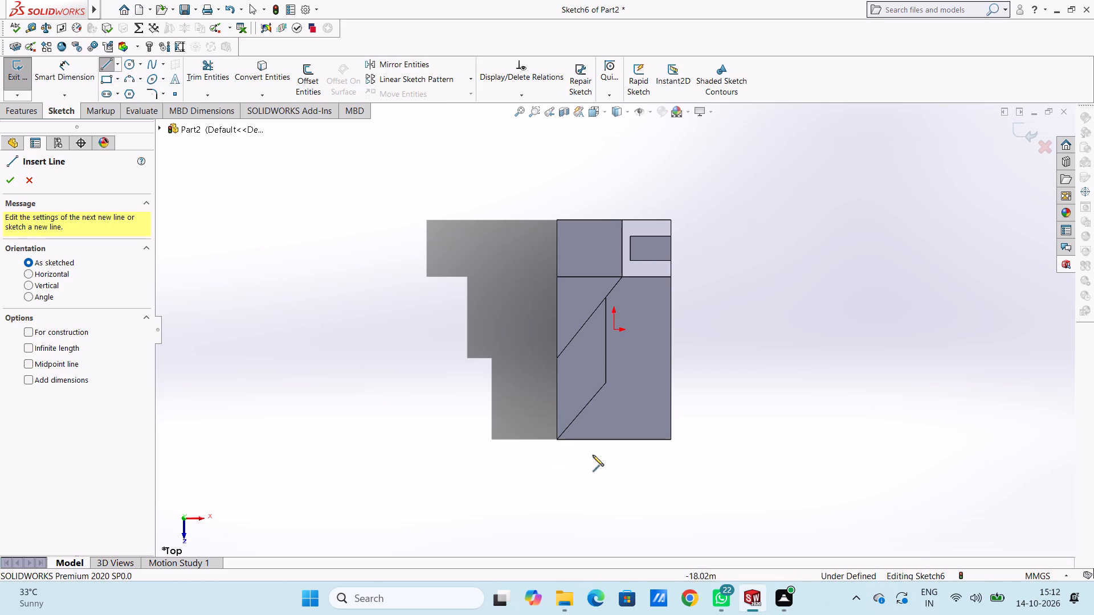
click(671, 441)
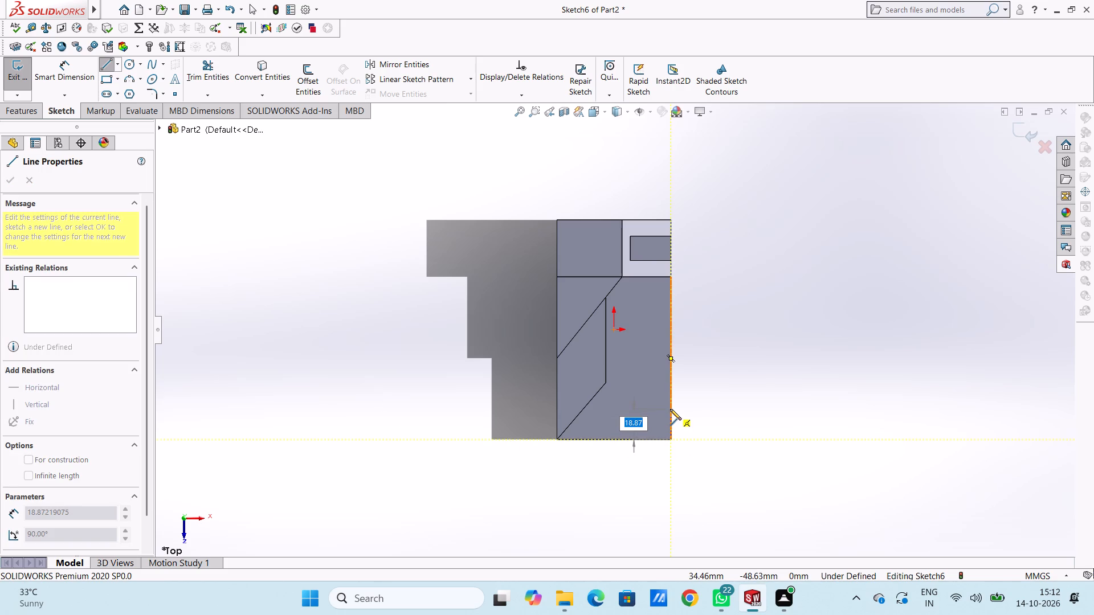
text(15)
key(Return)
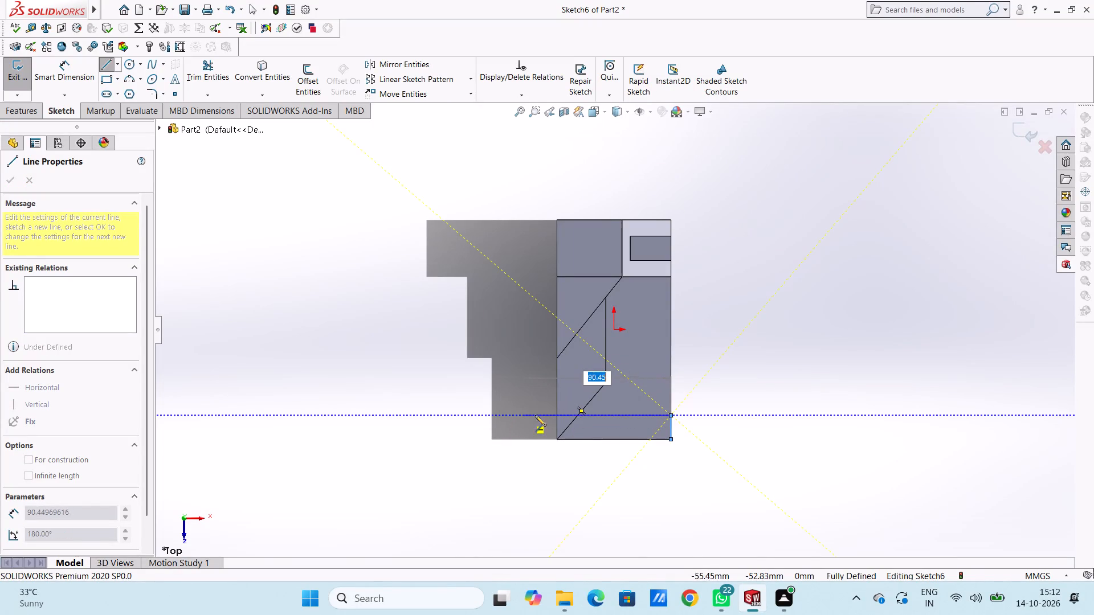
click(577, 413)
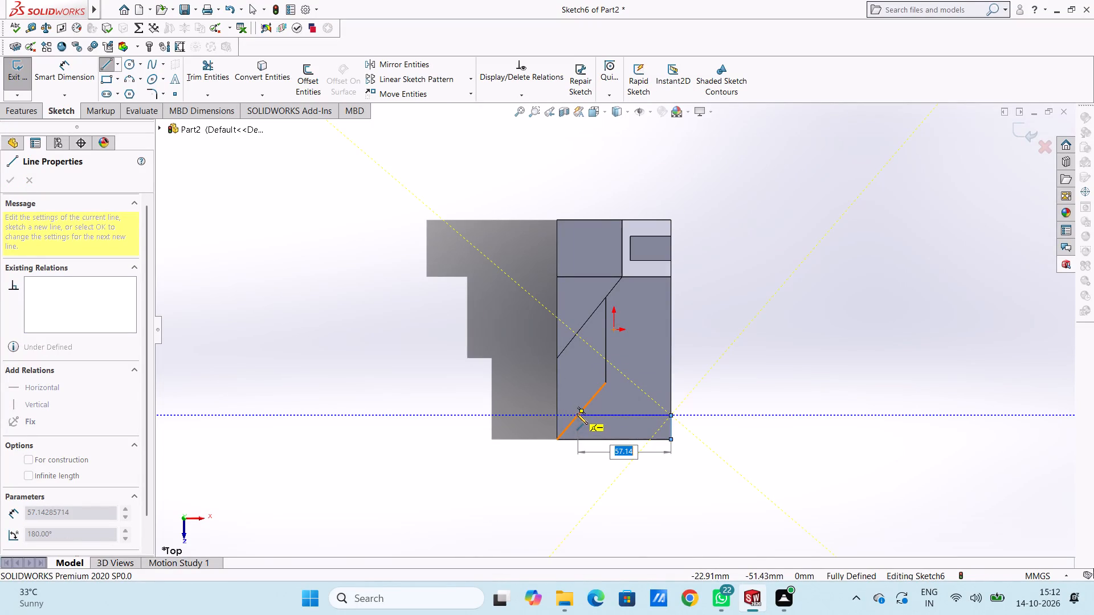
click(556, 442)
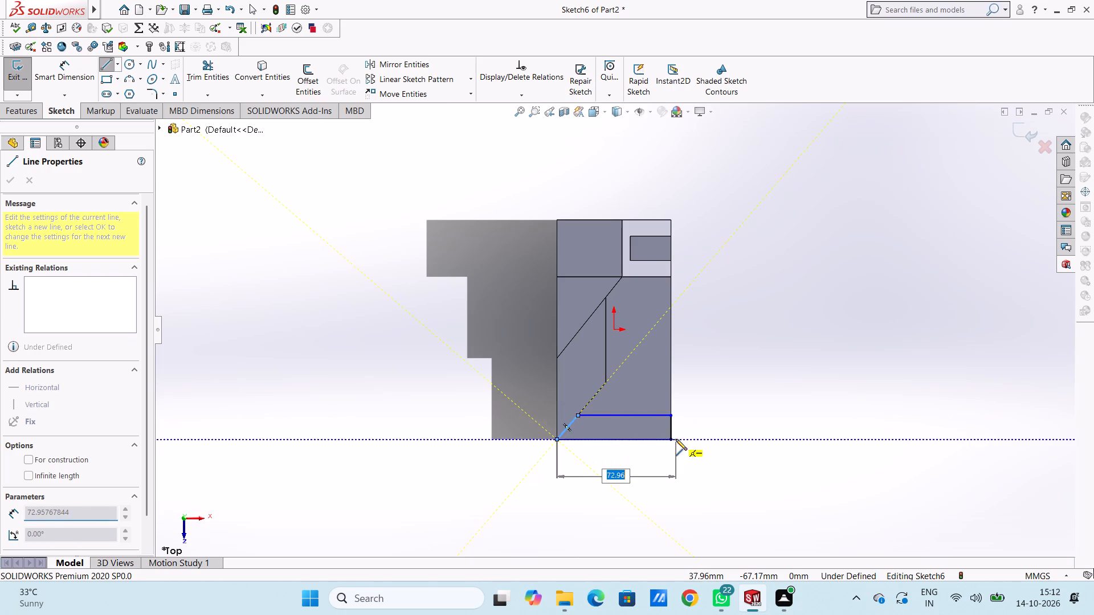
click(671, 440)
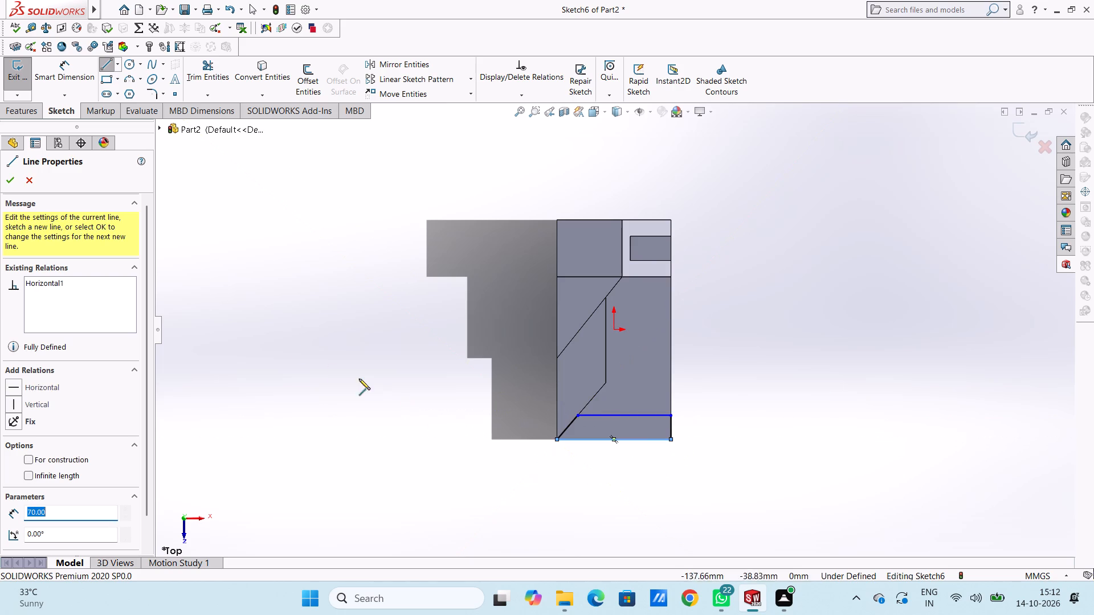
click(10, 179)
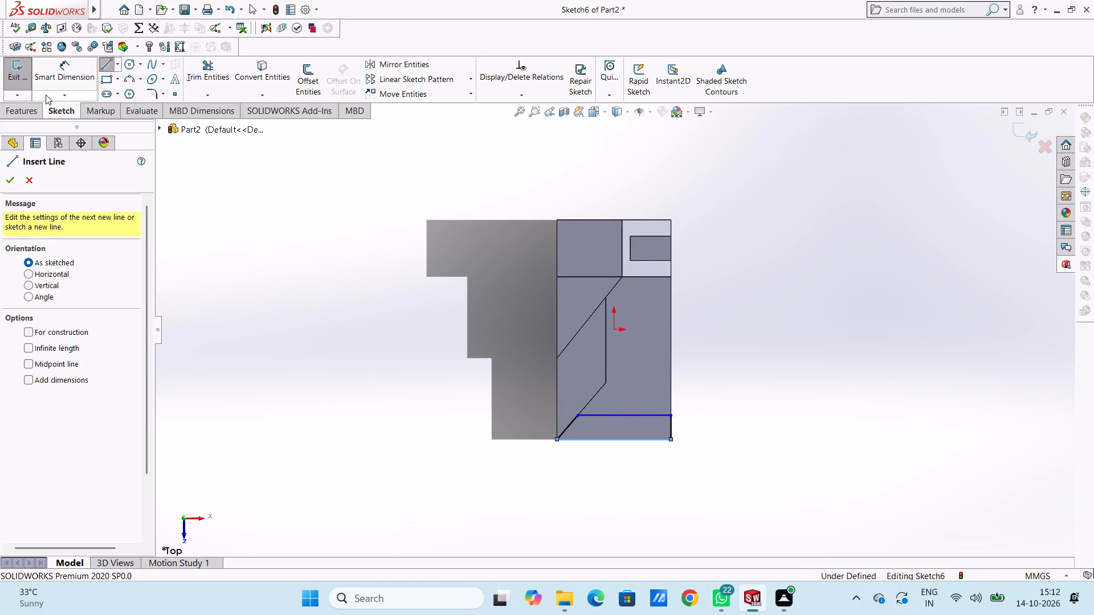
click(9, 183)
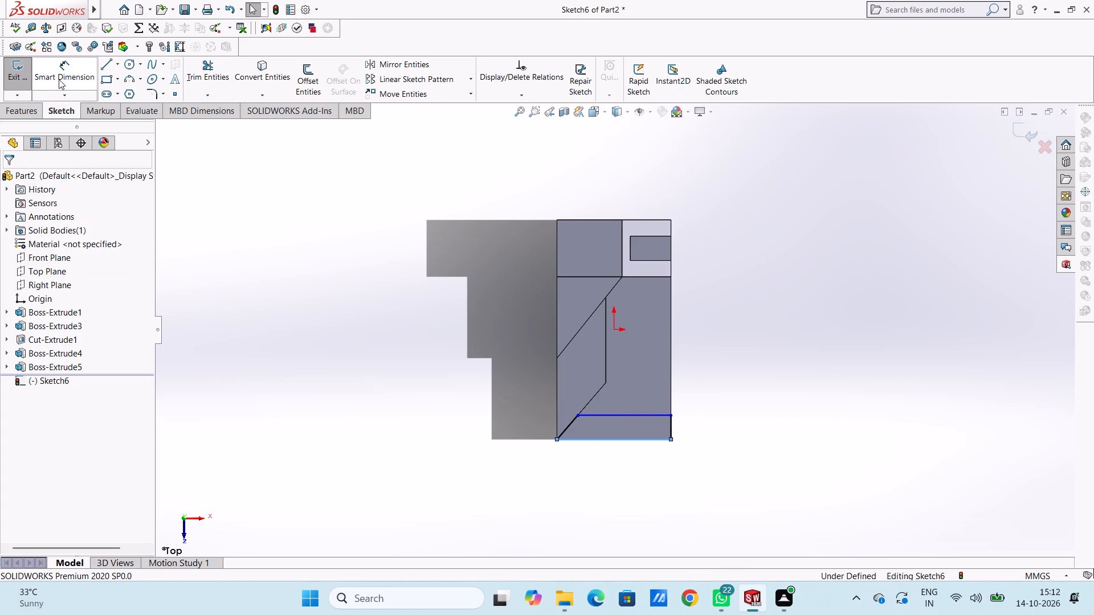
Dimension the profile's short side on the block's long edge as 15 mm.
click(59, 79)
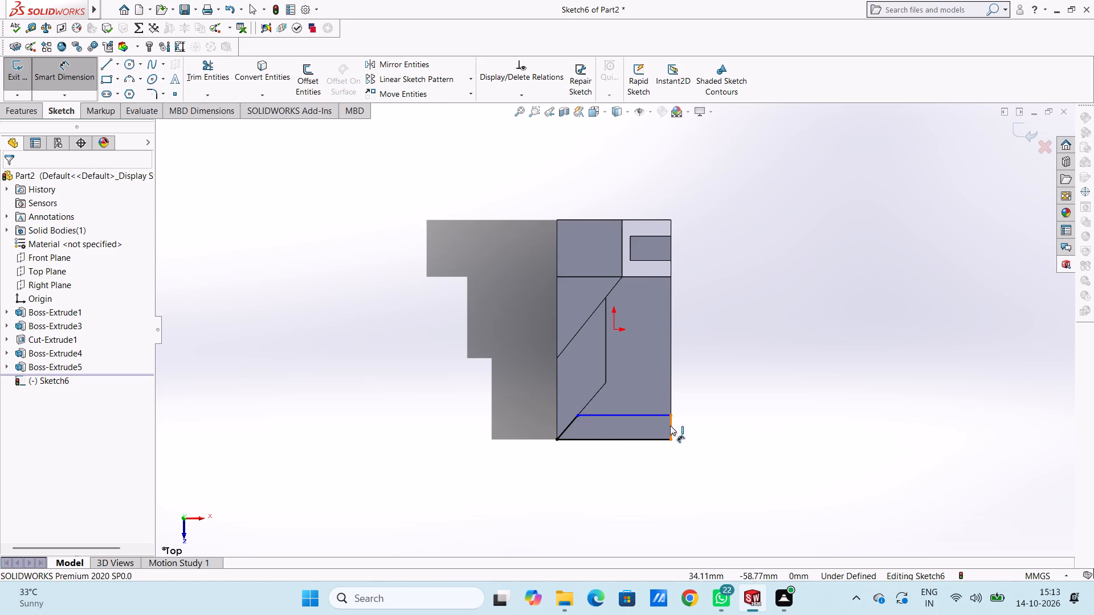
click(670, 425)
click(845, 421)
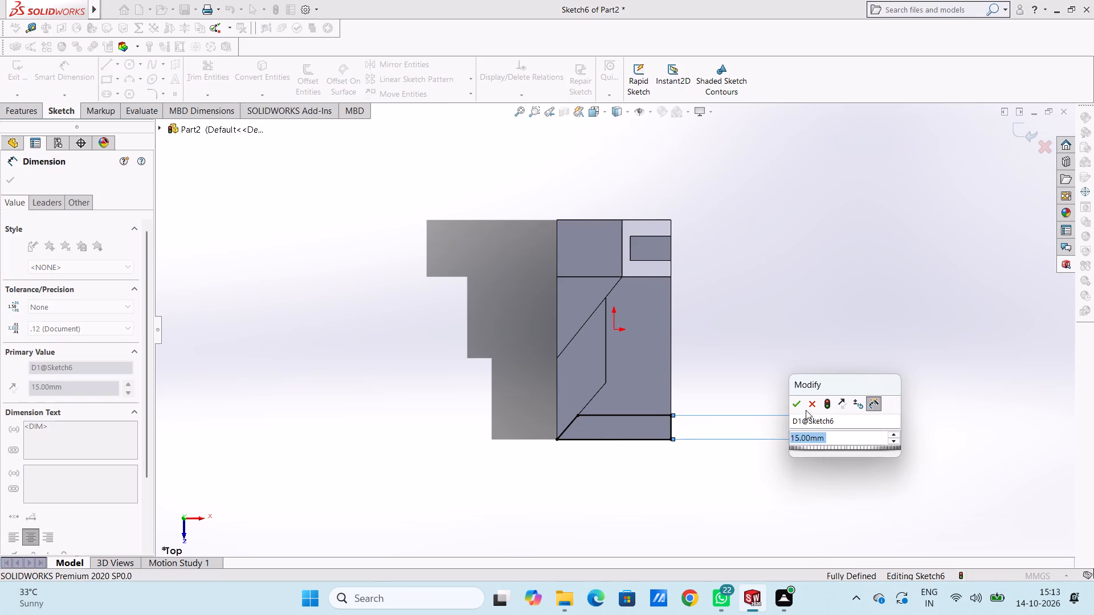
double_click(794, 400)
Cut the four-sided profile out of the base as a blind extruded cut 20 mm deep.
middle_drag(715, 459, 702, 395)
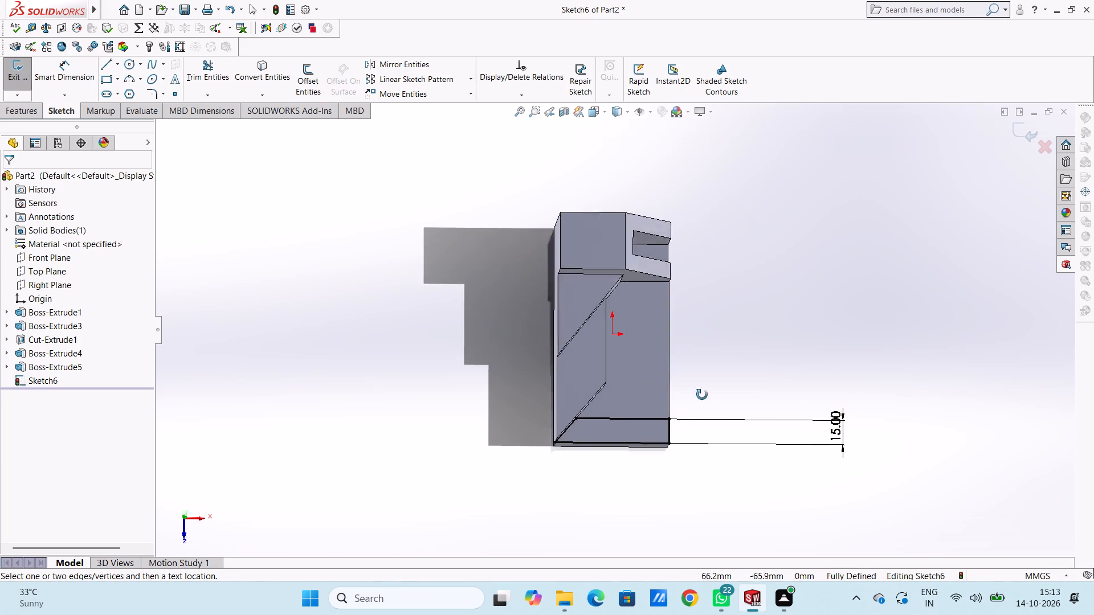
middle_drag(702, 395, 699, 352)
scroll(749, 422, down, 1)
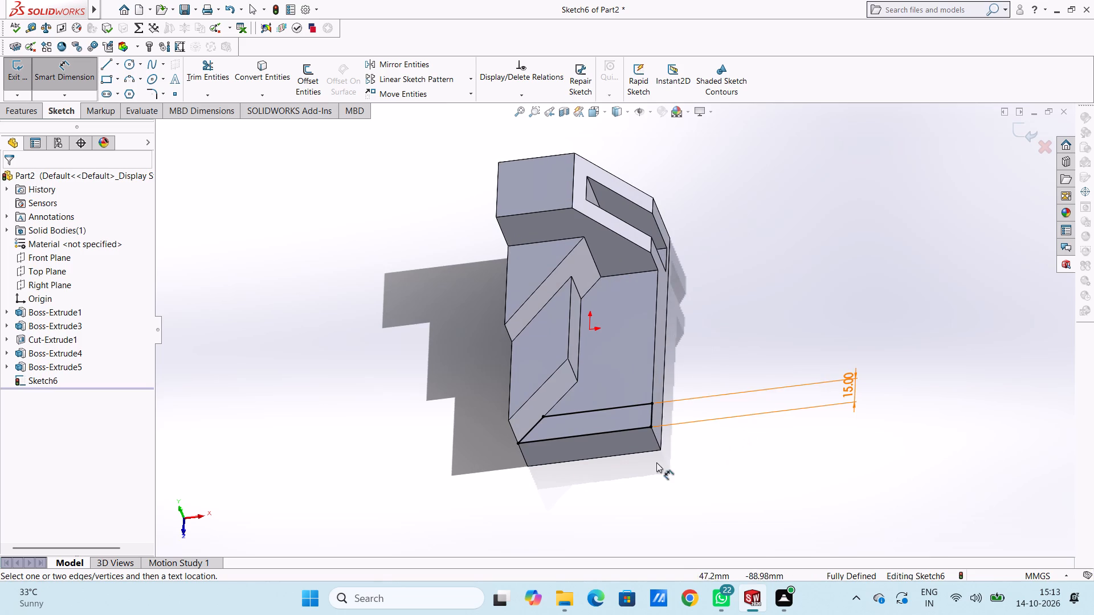
click(74, 75)
click(31, 115)
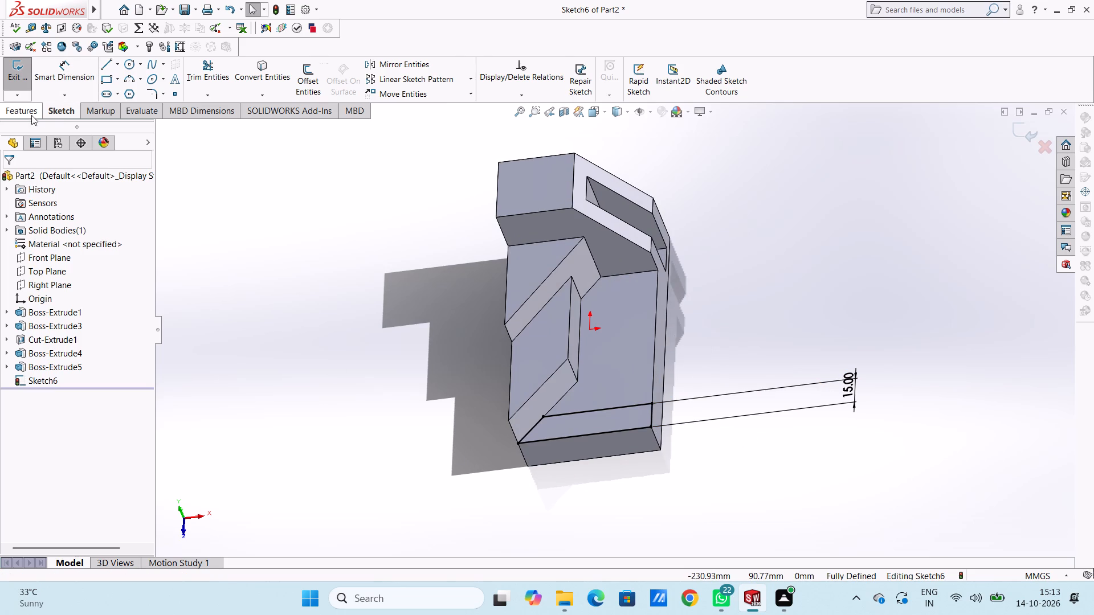
click(197, 73)
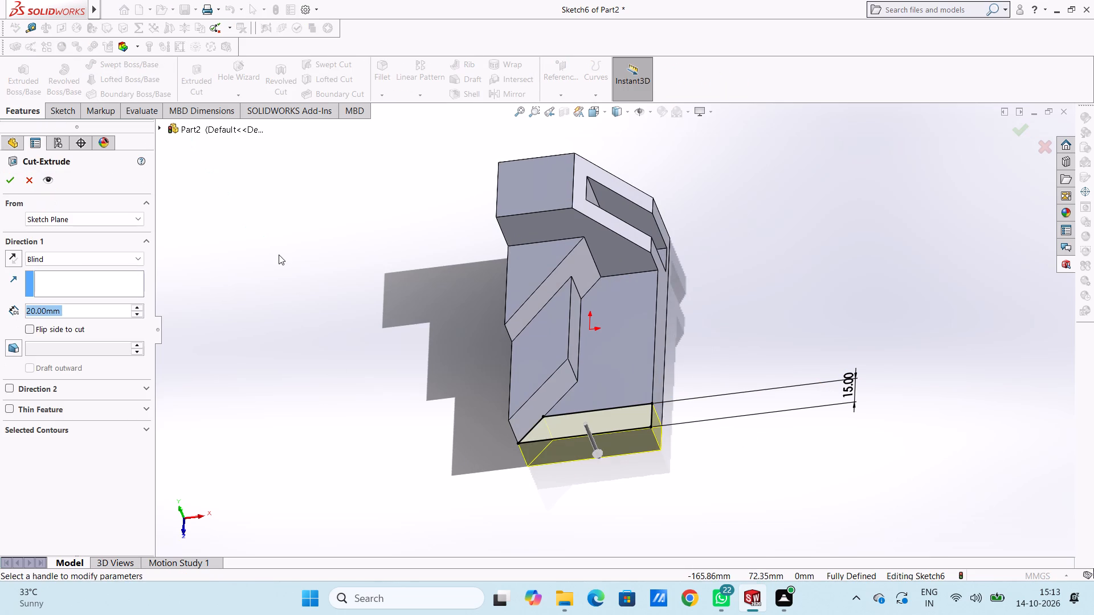
click(12, 186)
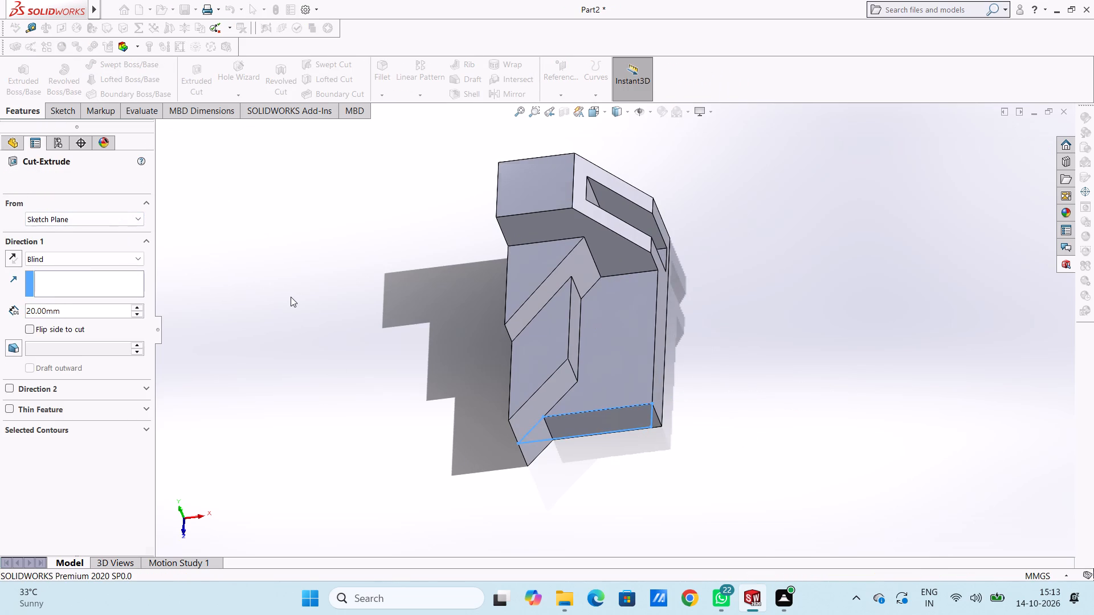
click(293, 296)
Examine the part's cut front end, stepped bosses and slotted upright from several angles.
middle_drag(346, 309, 256, 228)
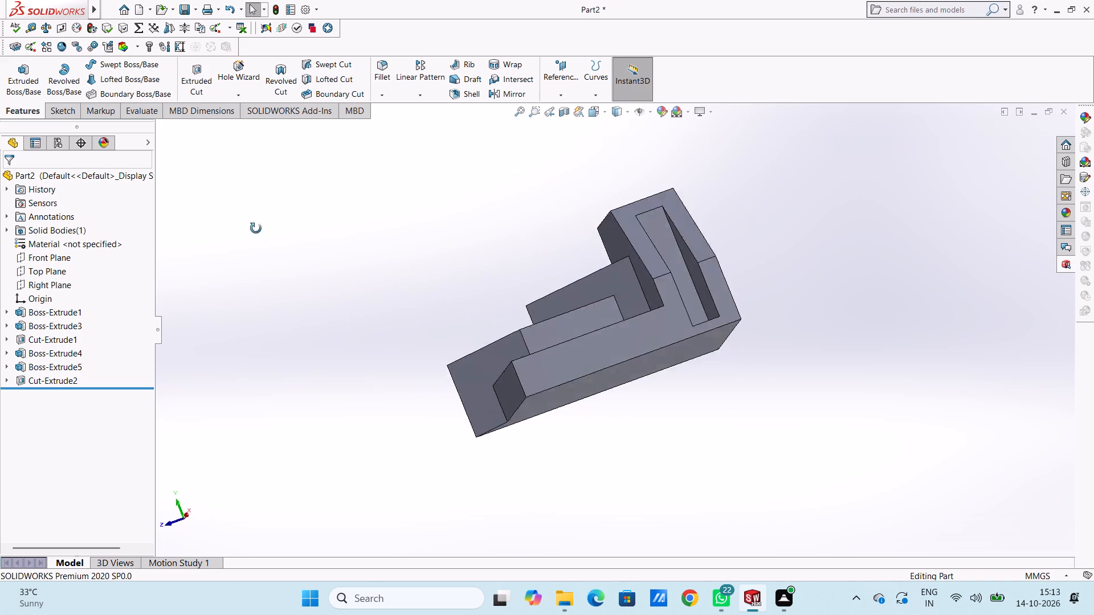
middle_drag(256, 228, 289, 300)
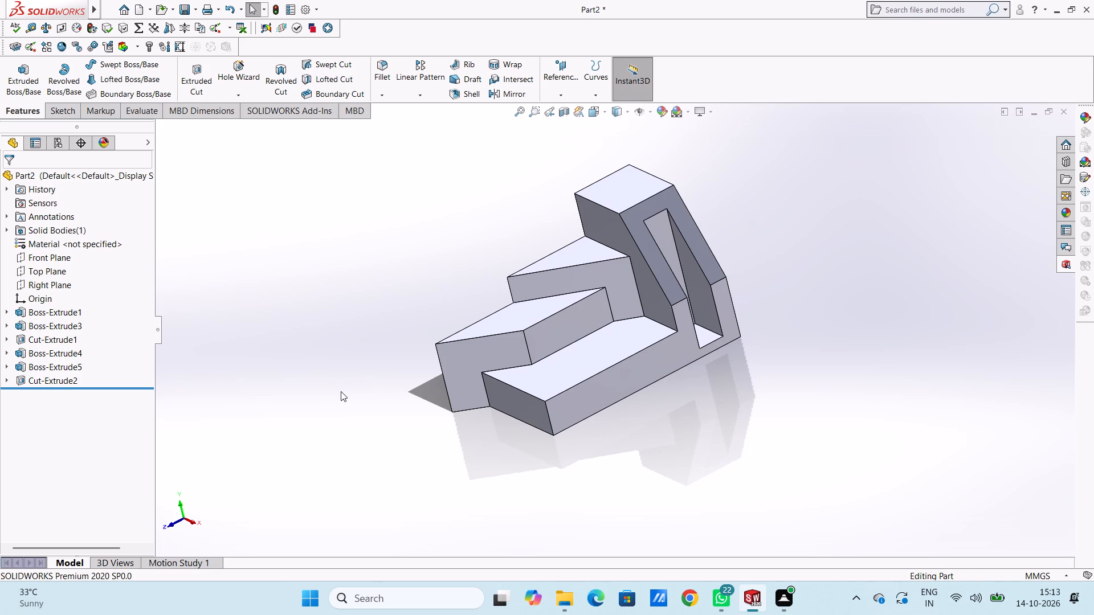
scroll(341, 391, up, 1)
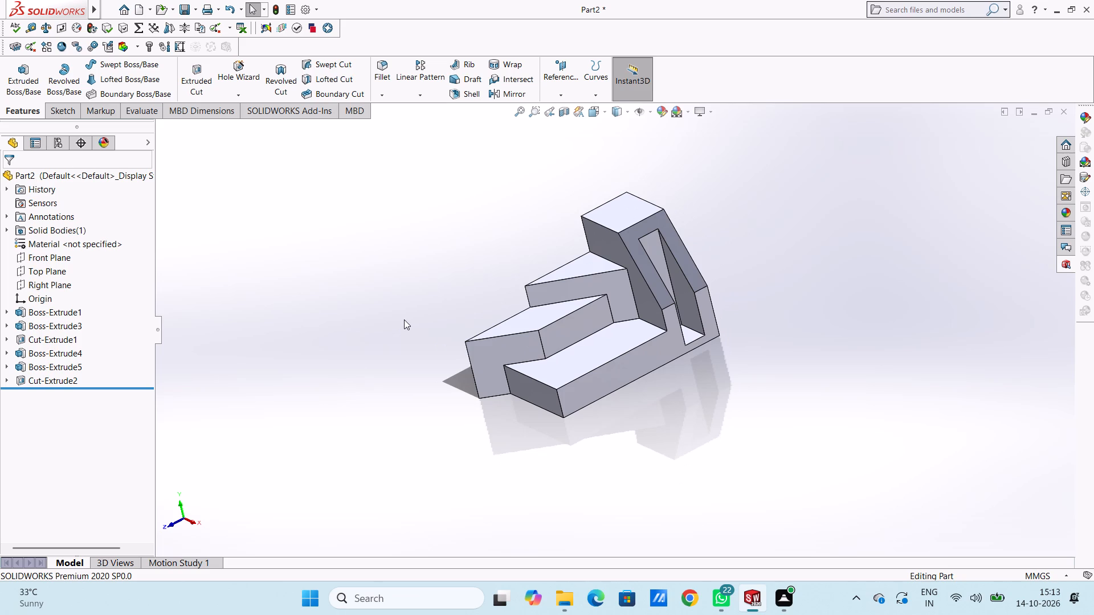
middle_drag(406, 326, 416, 335)
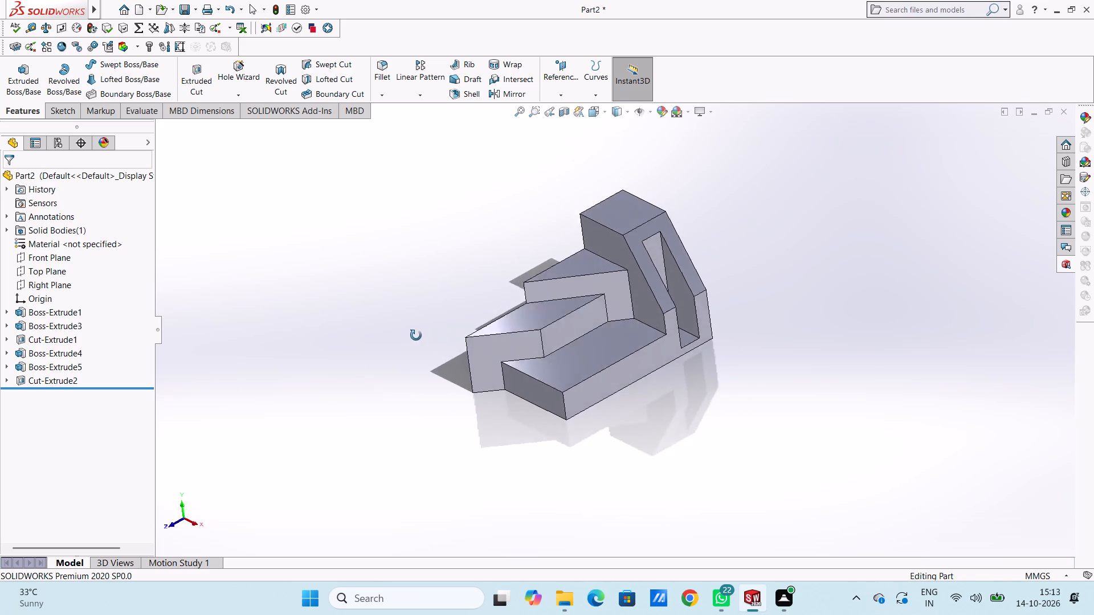
middle_drag(416, 335, 461, 341)
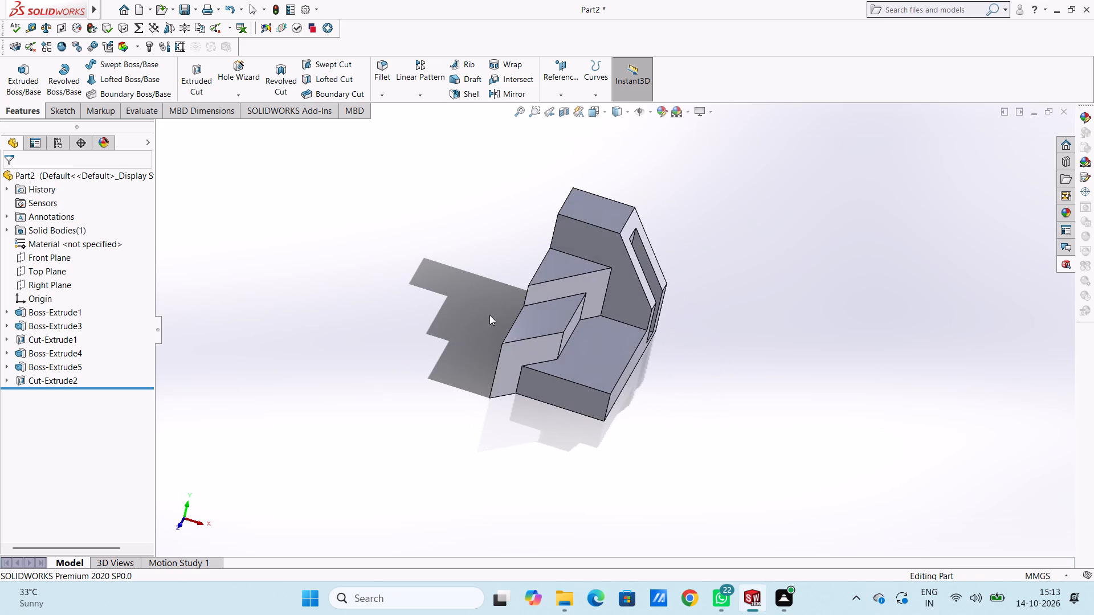
scroll(679, 210, down, 2)
middle_drag(705, 315, 681, 311)
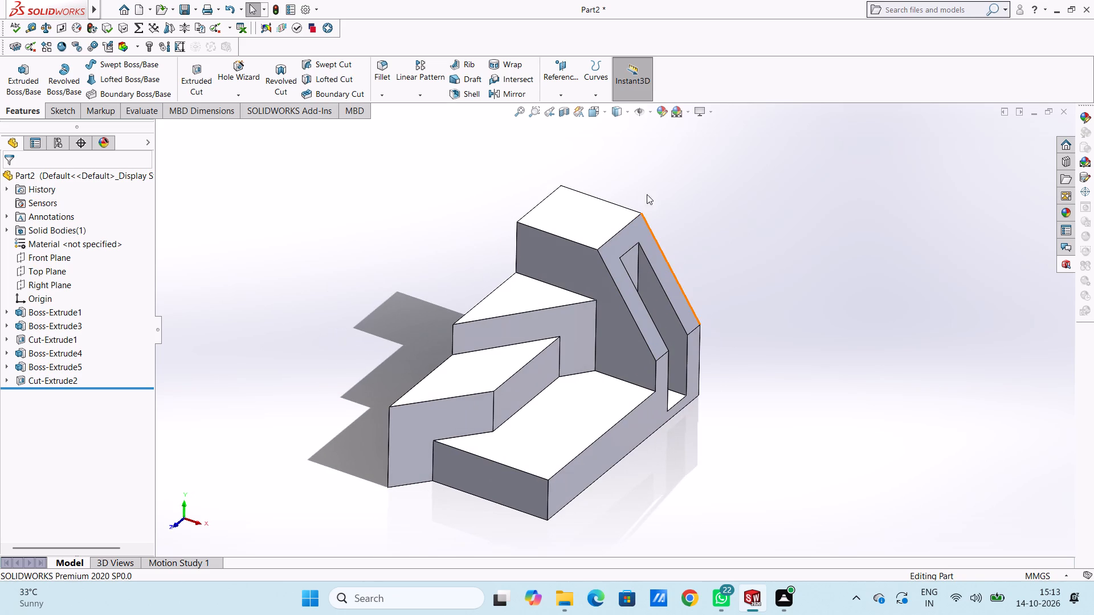
Open the colour appearance settings for the whole part.
click(658, 114)
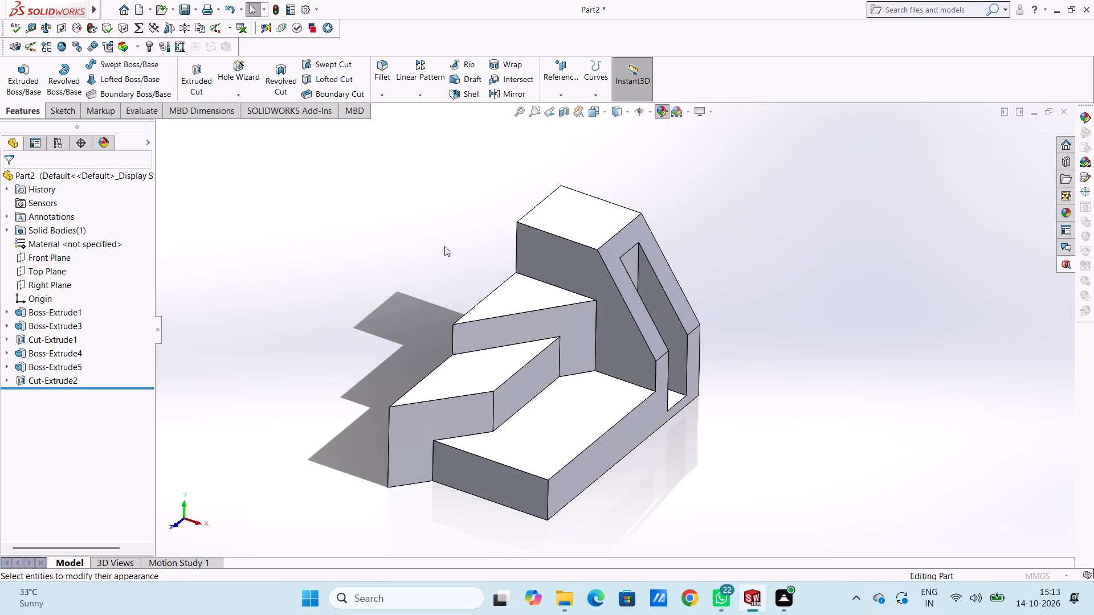
scroll(79, 478, down, 1)
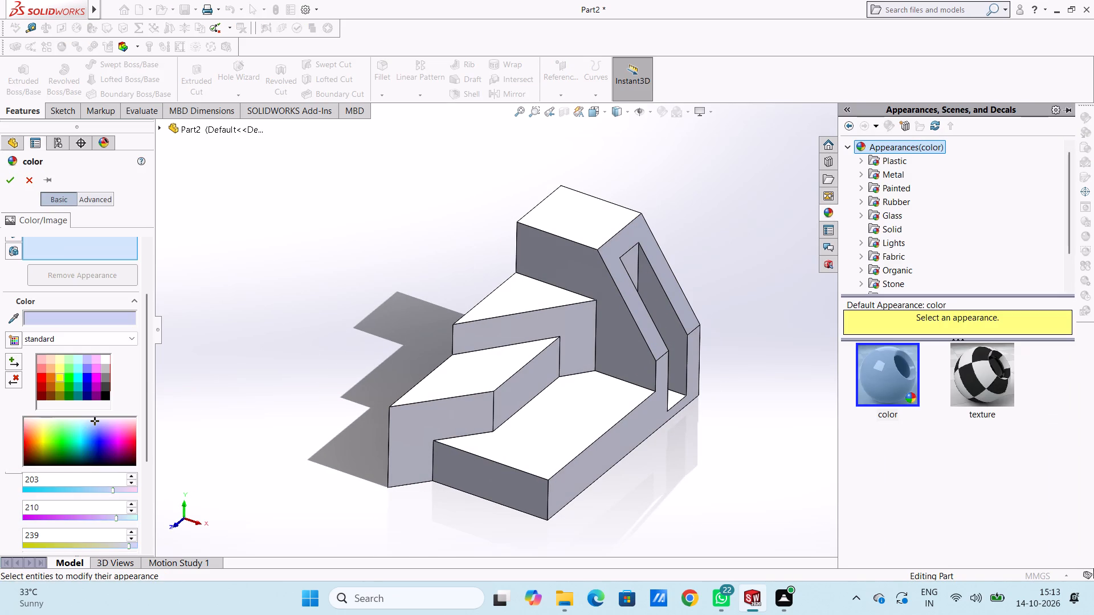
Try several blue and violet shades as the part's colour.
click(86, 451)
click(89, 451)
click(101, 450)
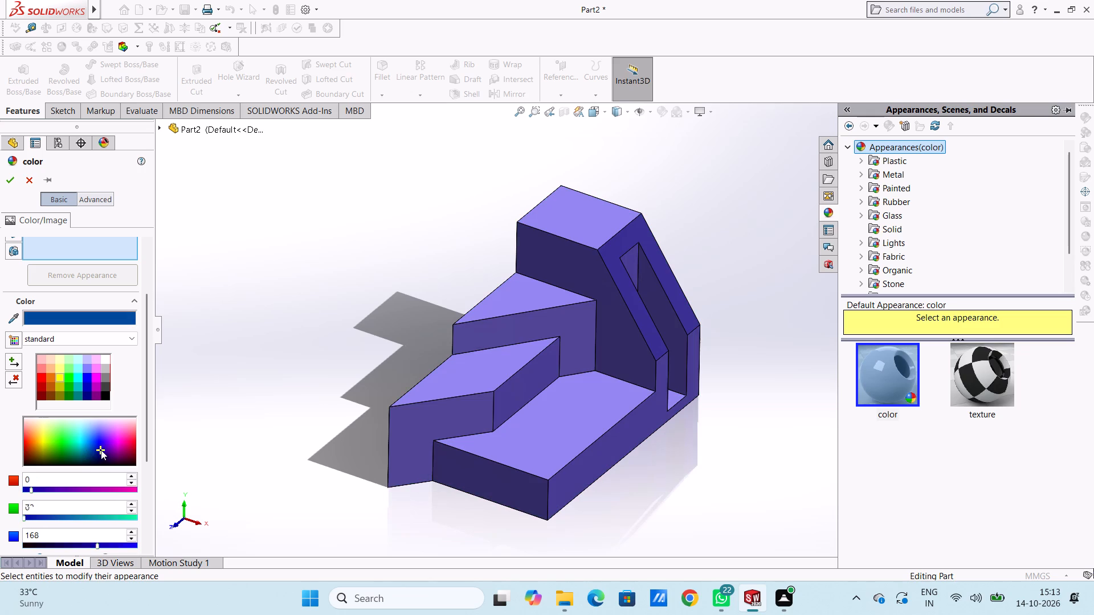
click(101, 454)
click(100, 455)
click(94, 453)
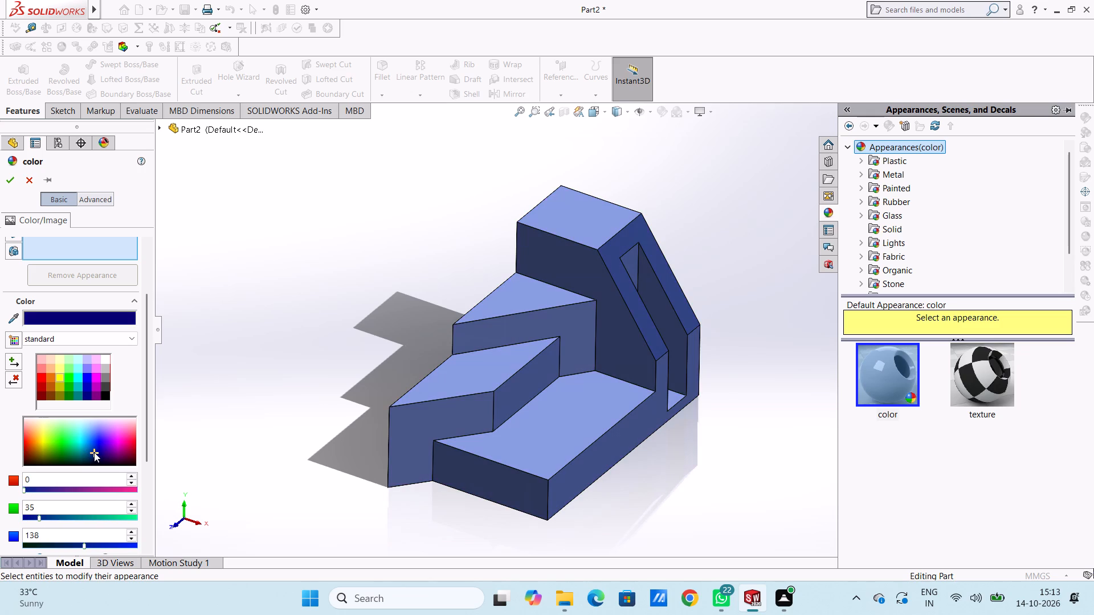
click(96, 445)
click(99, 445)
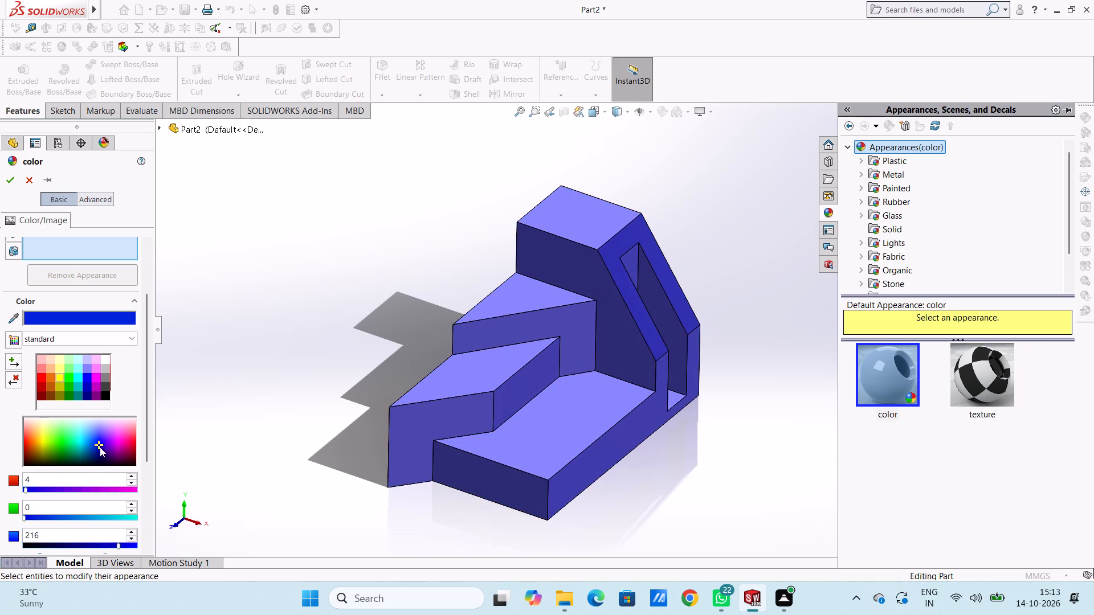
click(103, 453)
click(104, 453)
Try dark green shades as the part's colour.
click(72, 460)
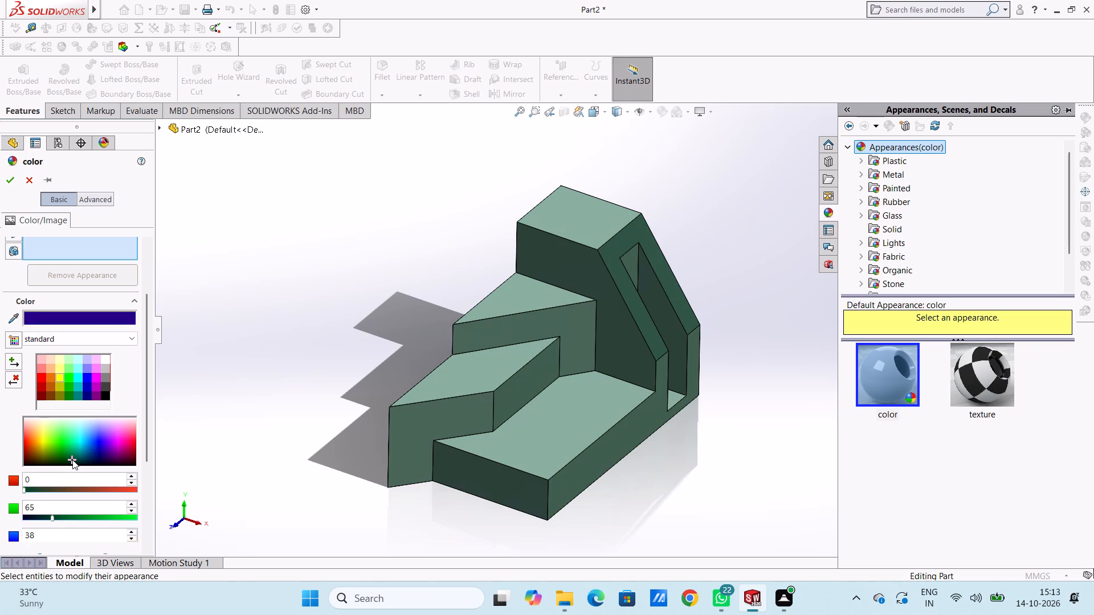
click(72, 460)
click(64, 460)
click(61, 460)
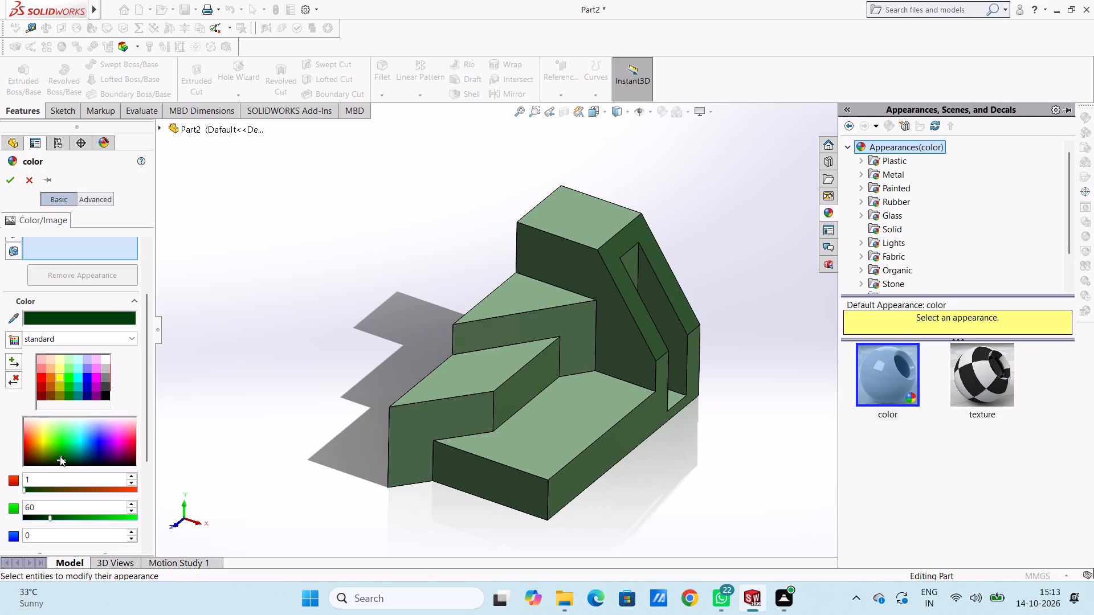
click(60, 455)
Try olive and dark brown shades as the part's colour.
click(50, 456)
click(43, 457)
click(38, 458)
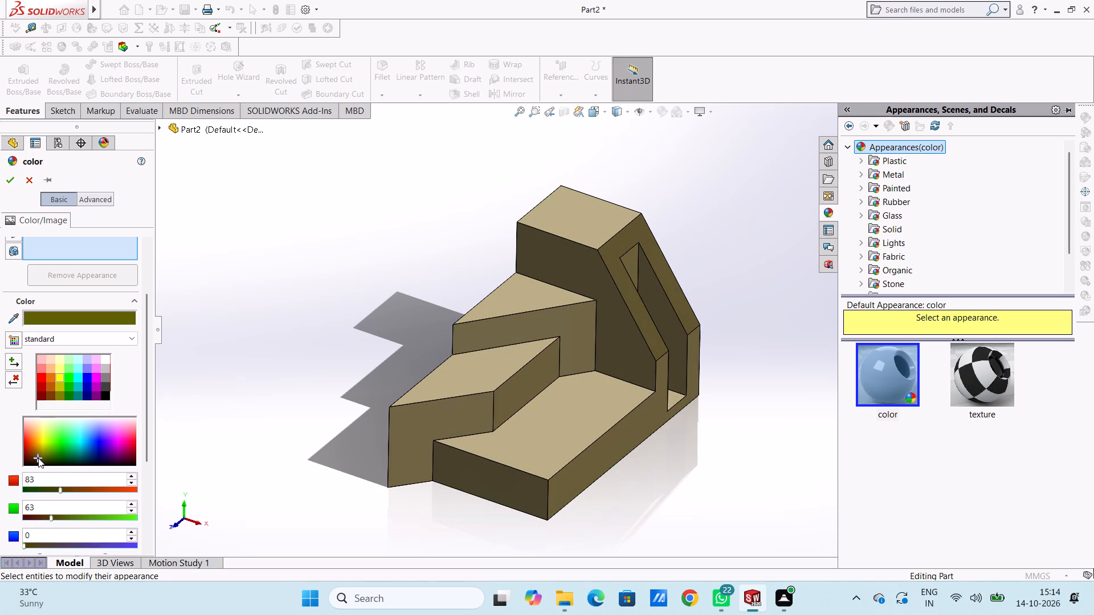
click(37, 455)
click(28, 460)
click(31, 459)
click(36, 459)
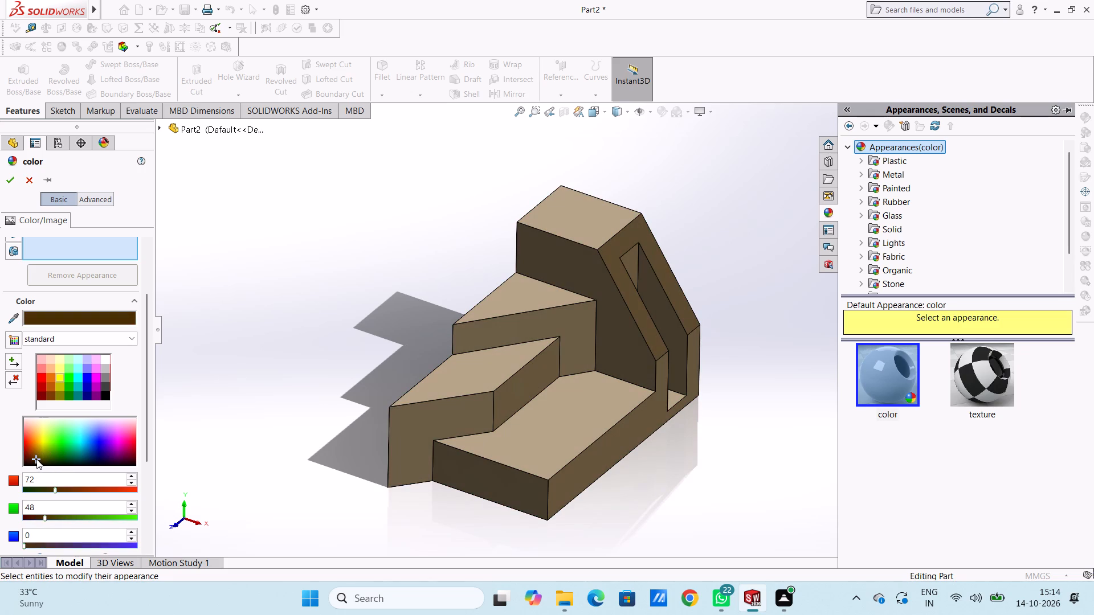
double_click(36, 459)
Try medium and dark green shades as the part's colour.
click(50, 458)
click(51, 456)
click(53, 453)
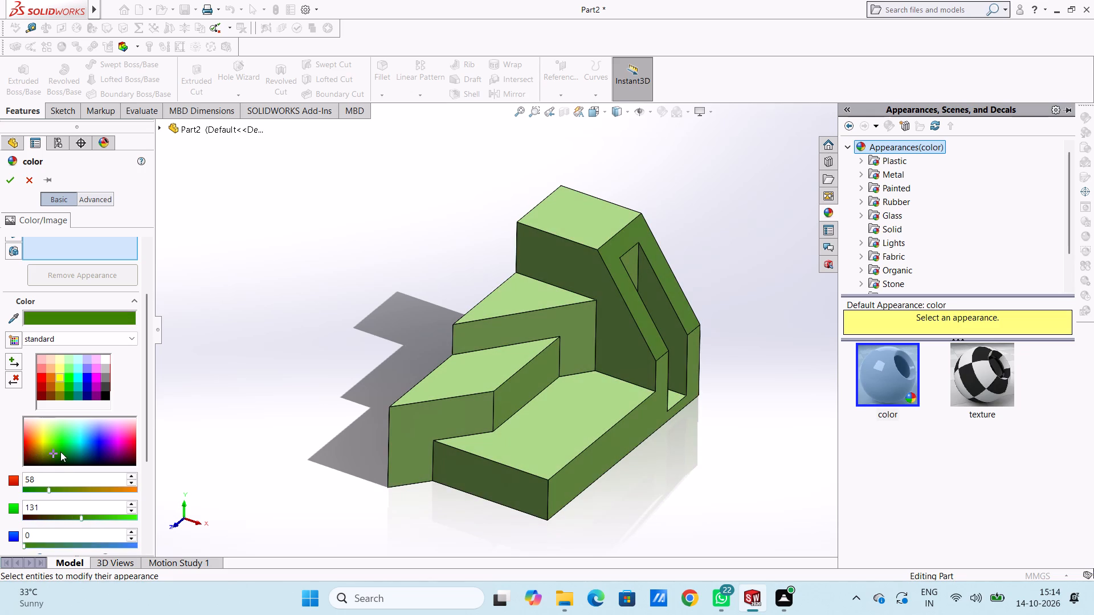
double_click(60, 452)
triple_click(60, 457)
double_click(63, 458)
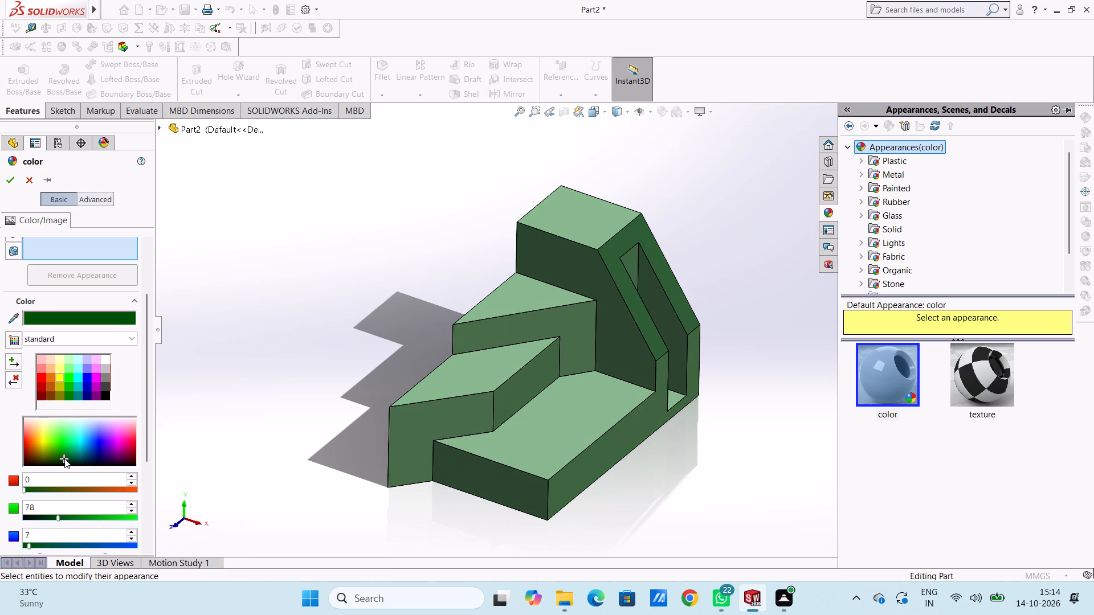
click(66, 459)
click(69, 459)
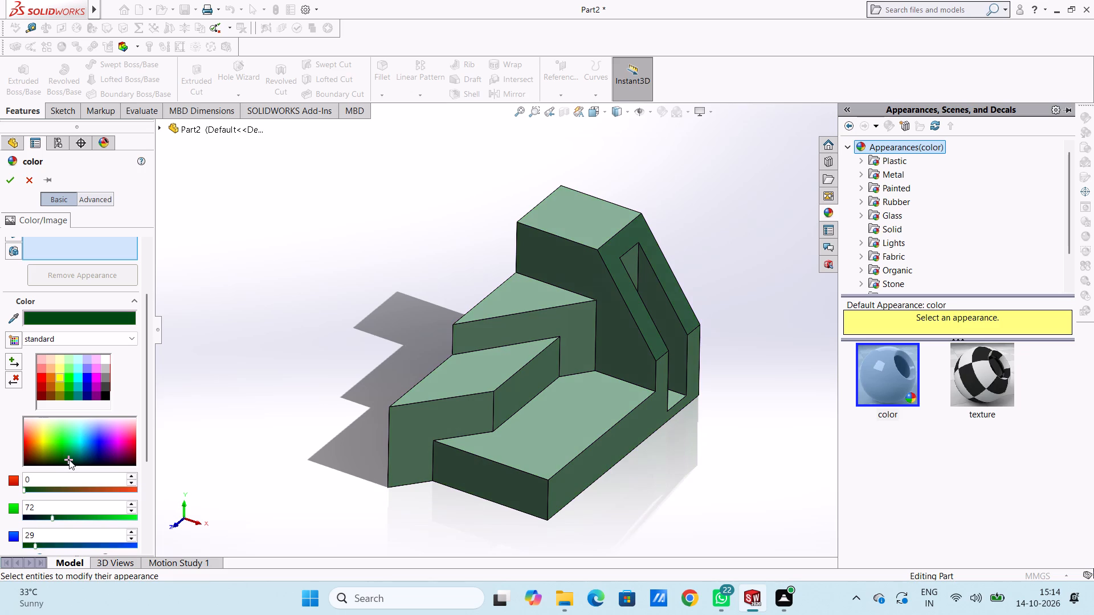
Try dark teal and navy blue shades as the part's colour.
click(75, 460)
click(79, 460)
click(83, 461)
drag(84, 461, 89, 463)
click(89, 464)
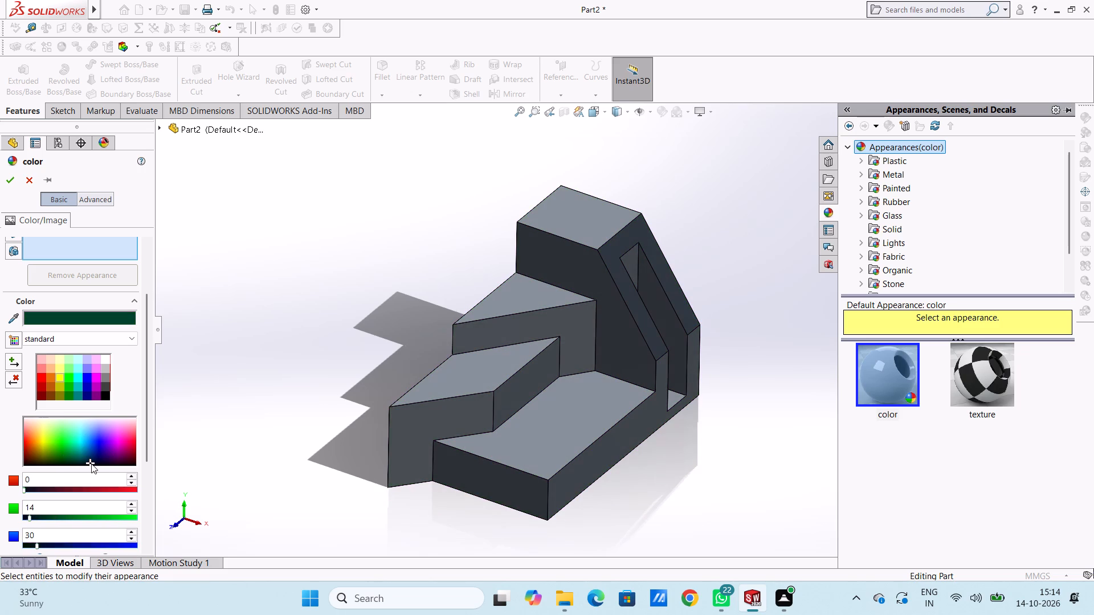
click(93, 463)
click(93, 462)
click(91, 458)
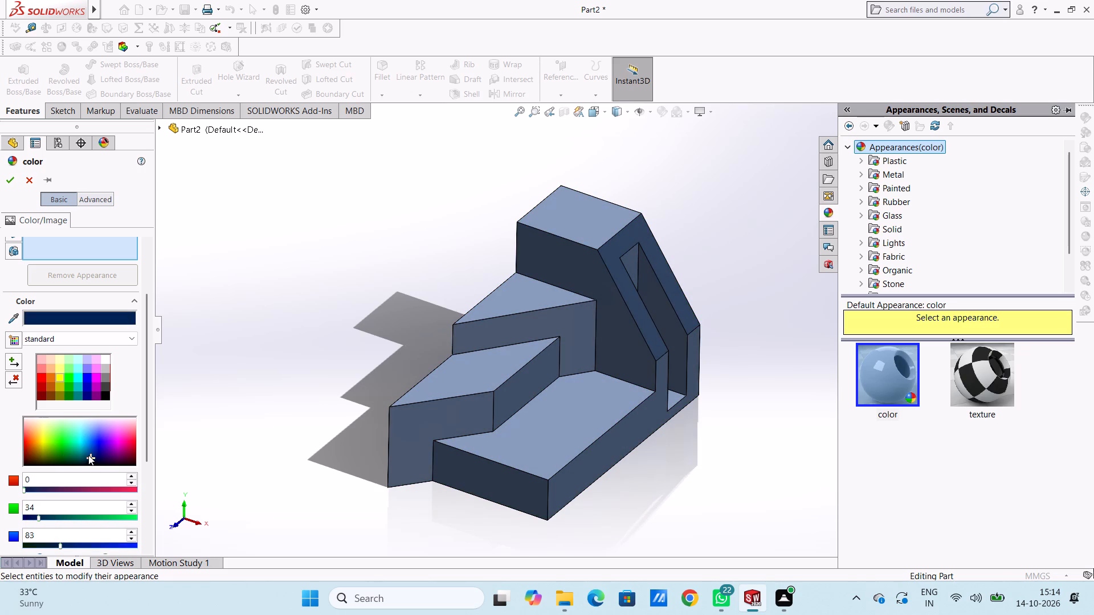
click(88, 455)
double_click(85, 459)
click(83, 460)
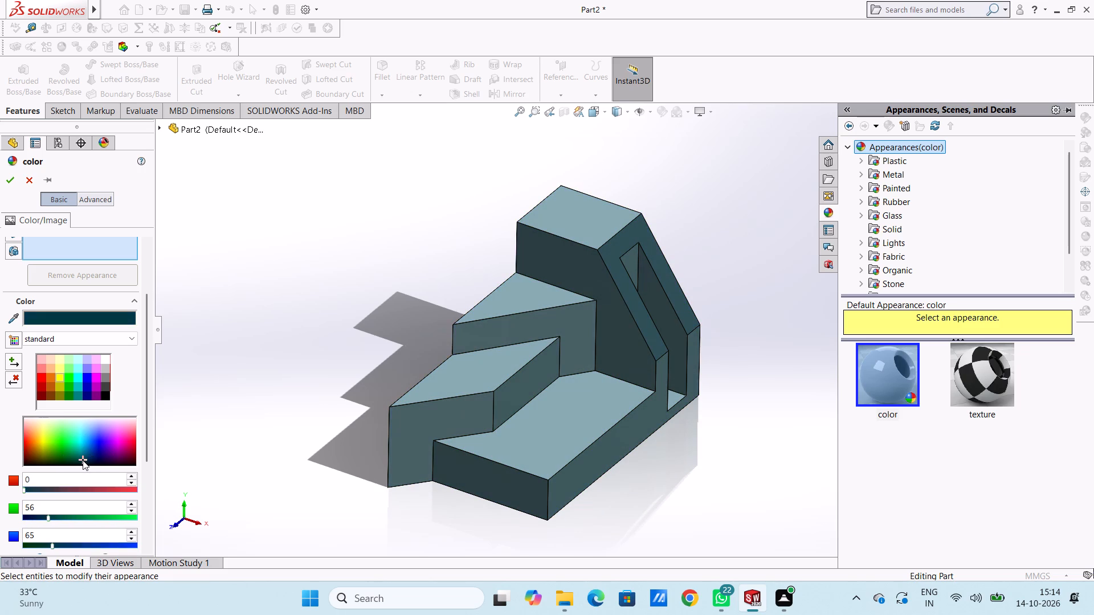
Apply a very dark blue-teal colour, RGB 0, 21, 30, to the whole part.
click(80, 462)
click(80, 462)
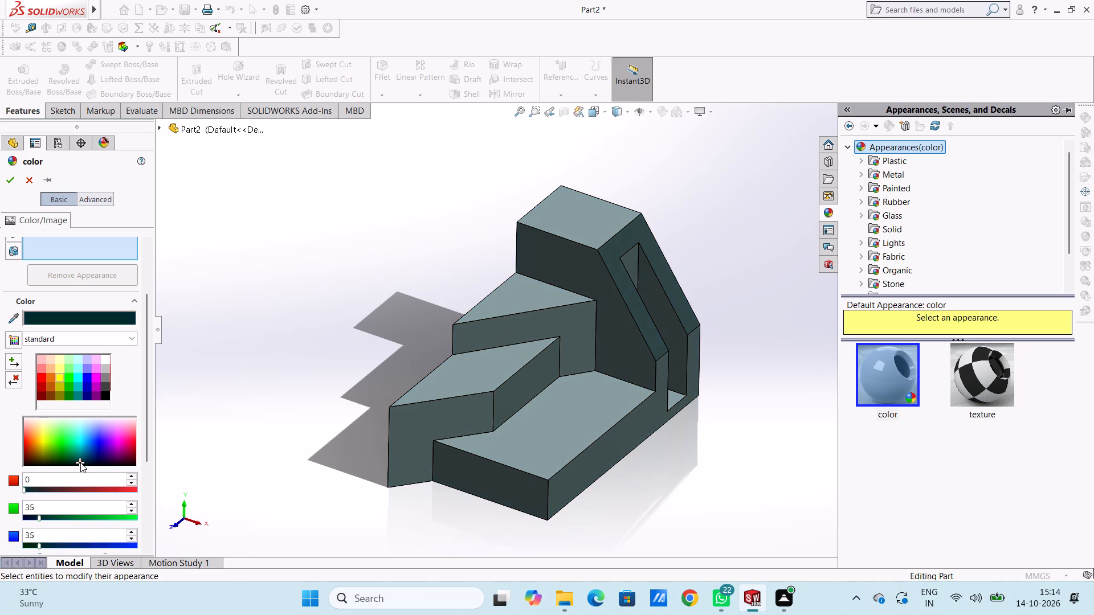
click(79, 464)
click(76, 460)
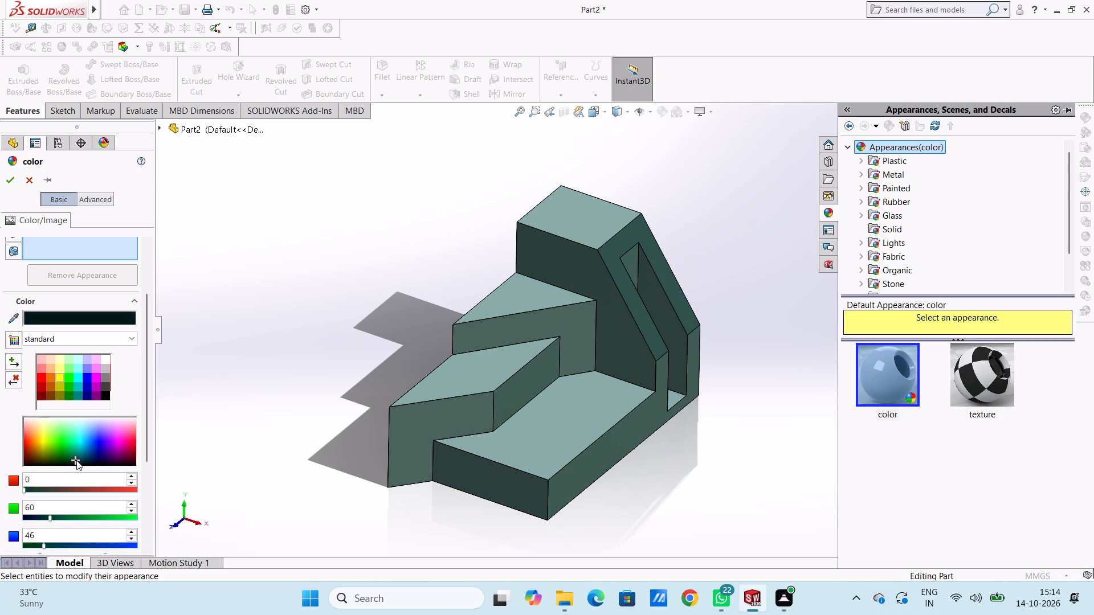
click(76, 460)
double_click(84, 462)
click(84, 462)
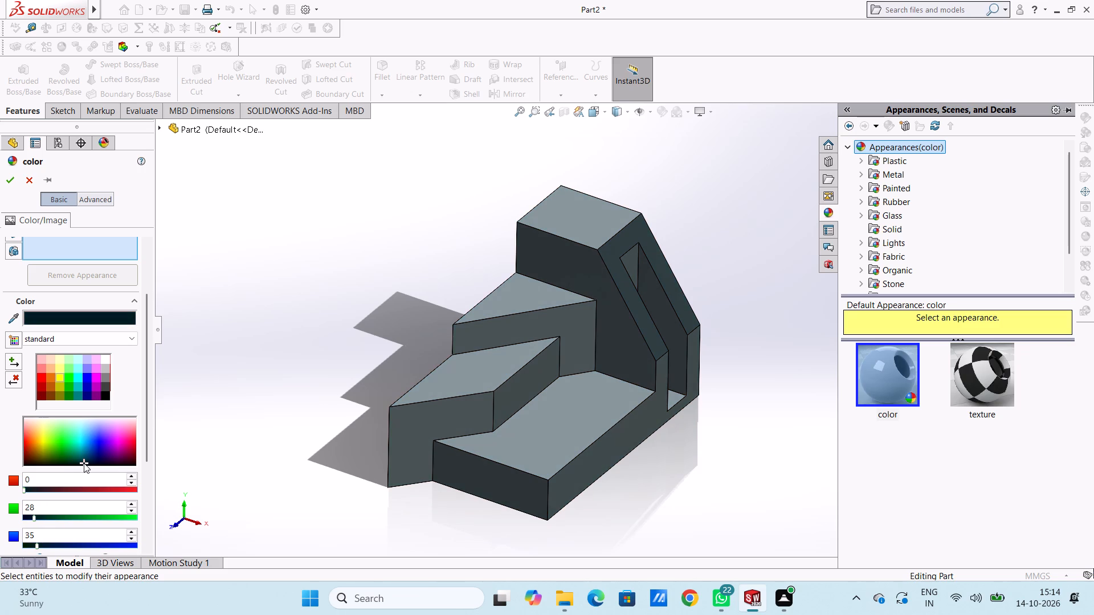
click(85, 463)
click(17, 181)
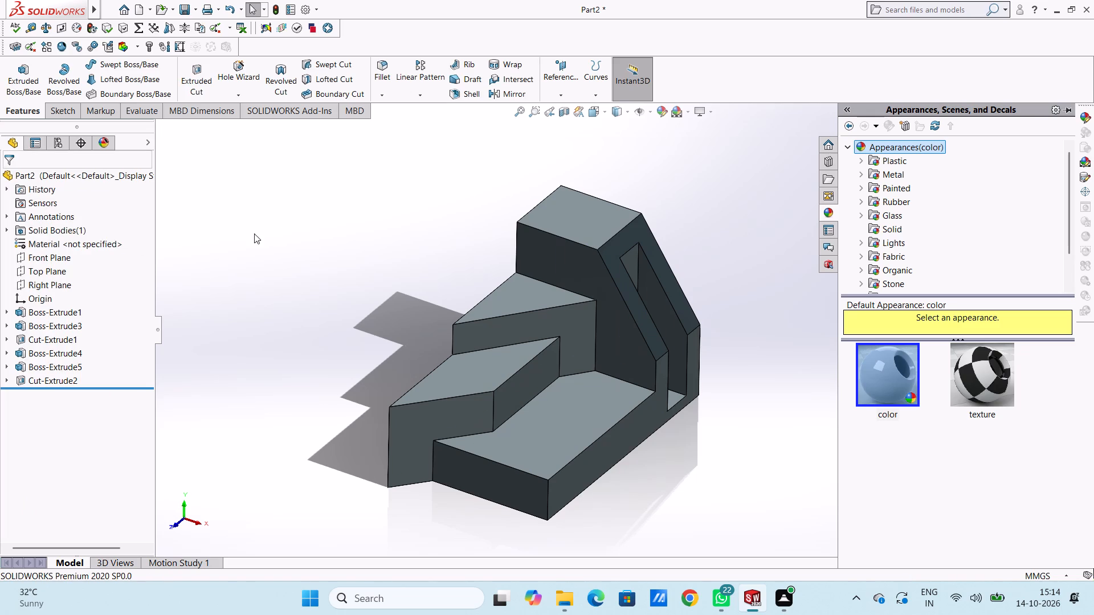
Apply the chromium plate metal appearance to the slot cut in the sloped upright.
click(281, 227)
scroll(451, 292, up, 3)
scroll(534, 348, down, 1)
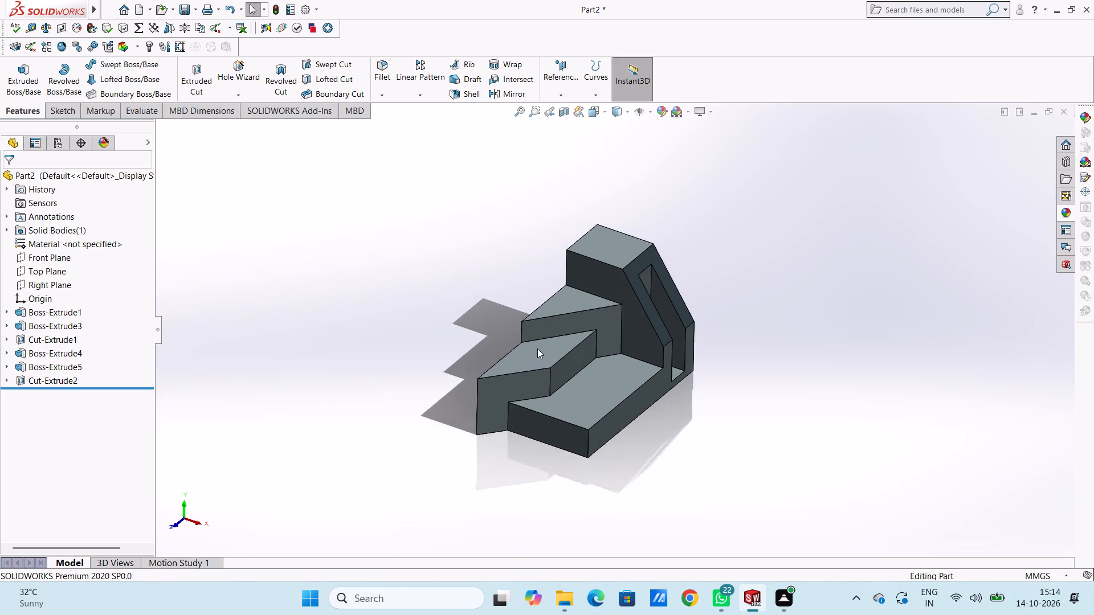
scroll(537, 348, down, 1)
scroll(678, 259, down, 3)
middle_drag(775, 256, 758, 266)
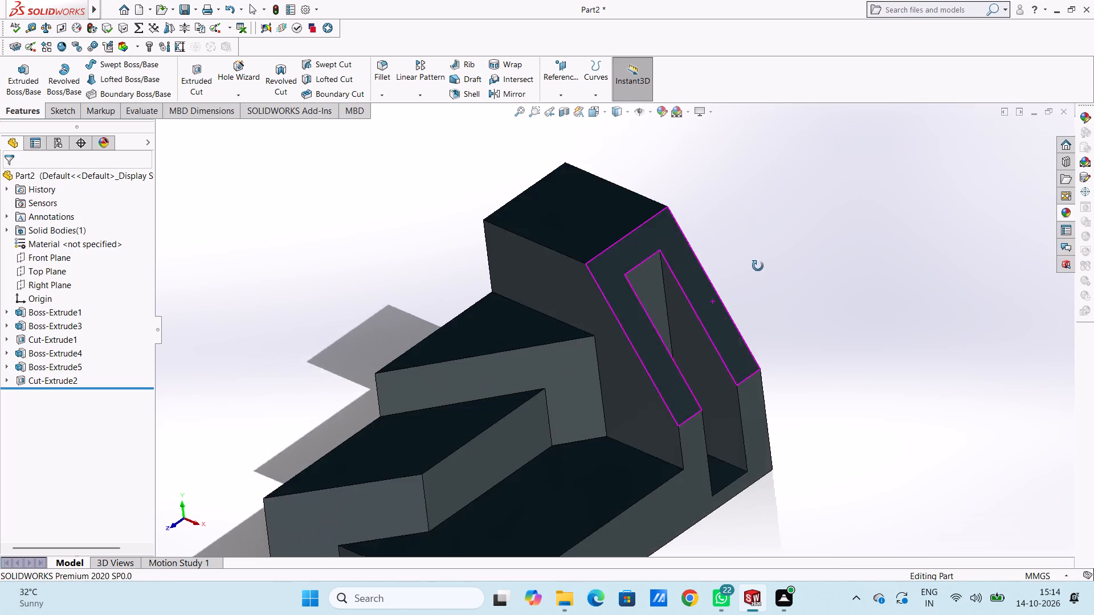
middle_drag(758, 266, 754, 297)
scroll(693, 317, down, 3)
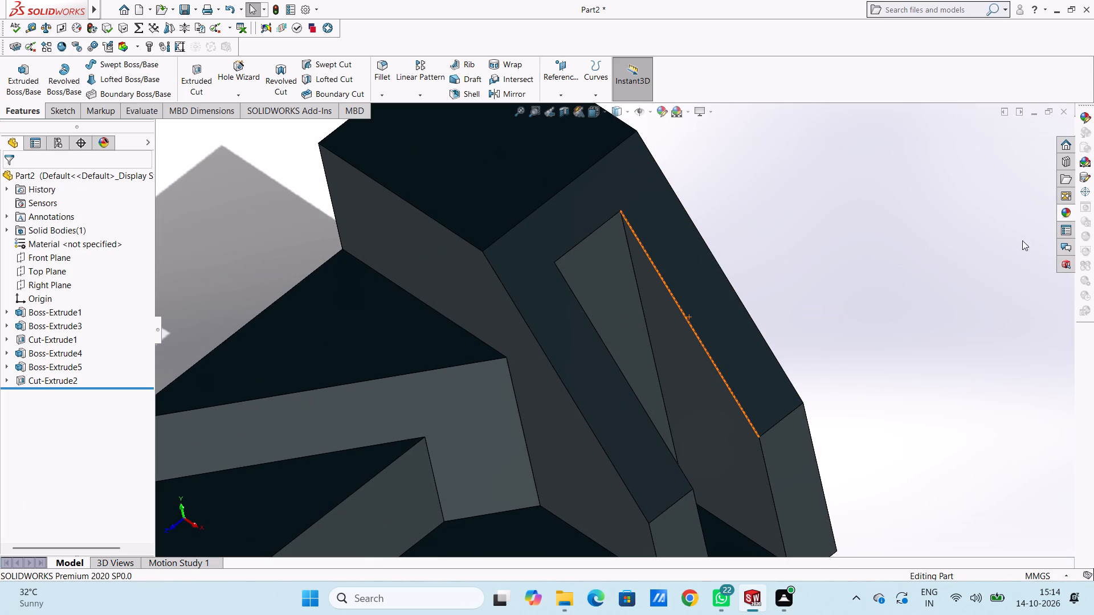
click(1066, 211)
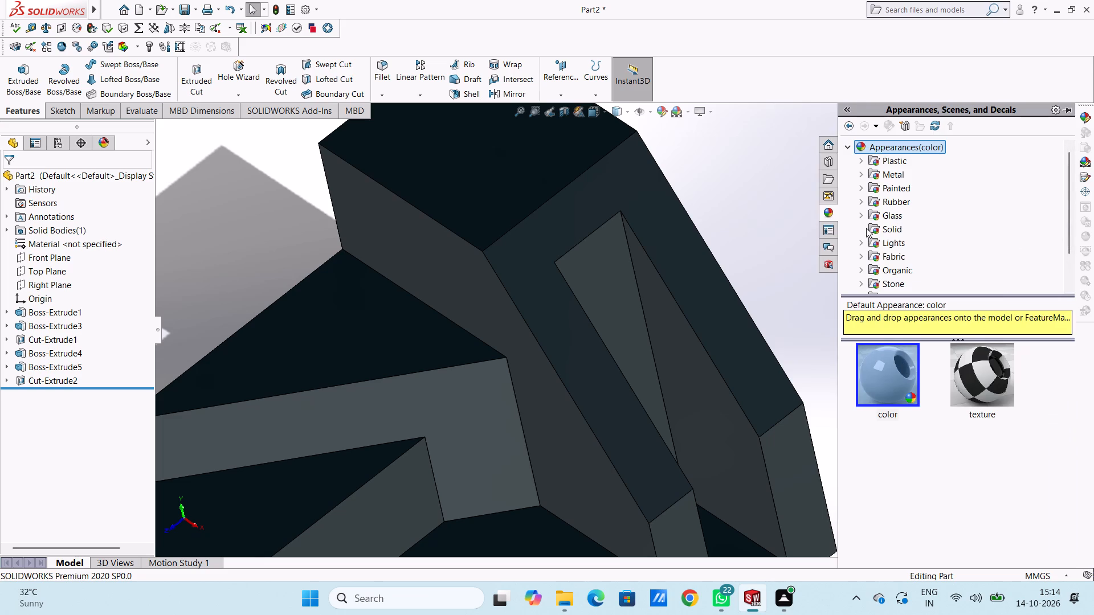
click(896, 173)
scroll(640, 316, down, 3)
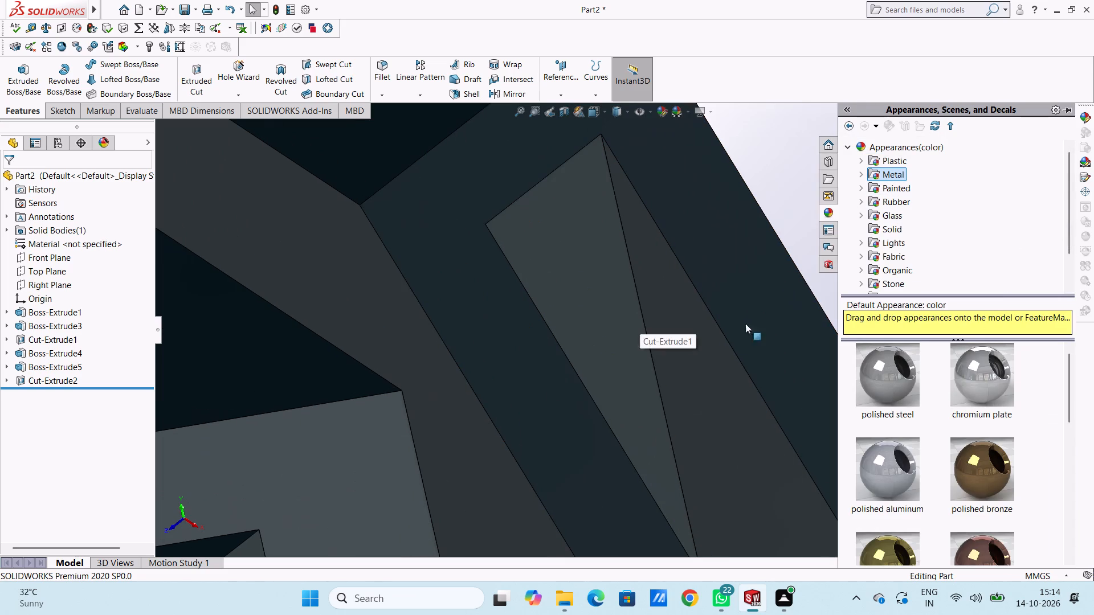
drag(986, 370, 624, 309)
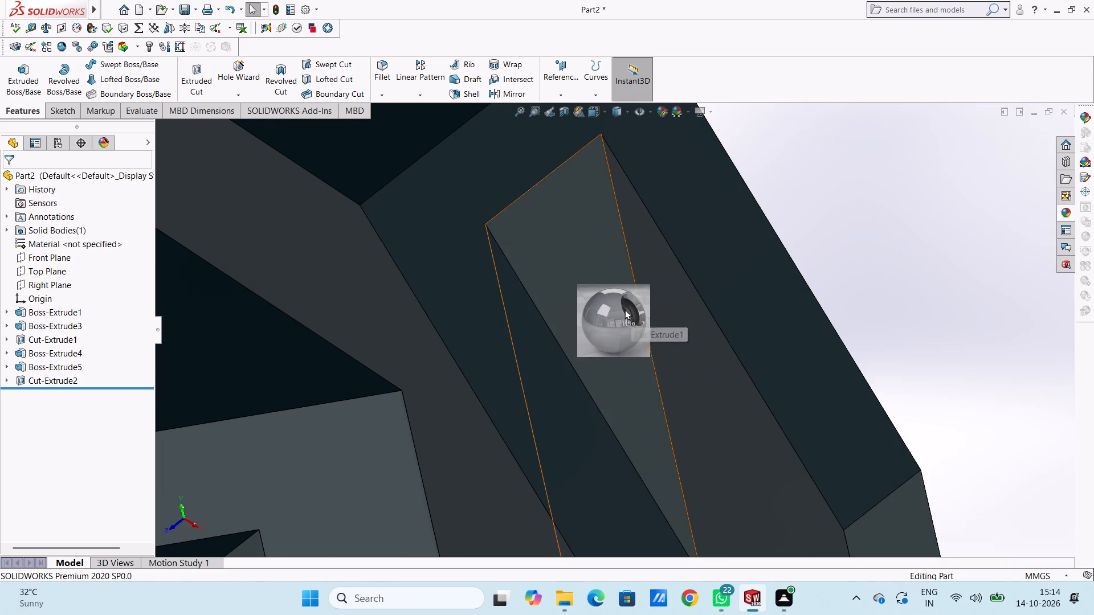
drag(624, 309, 622, 309)
click(634, 310)
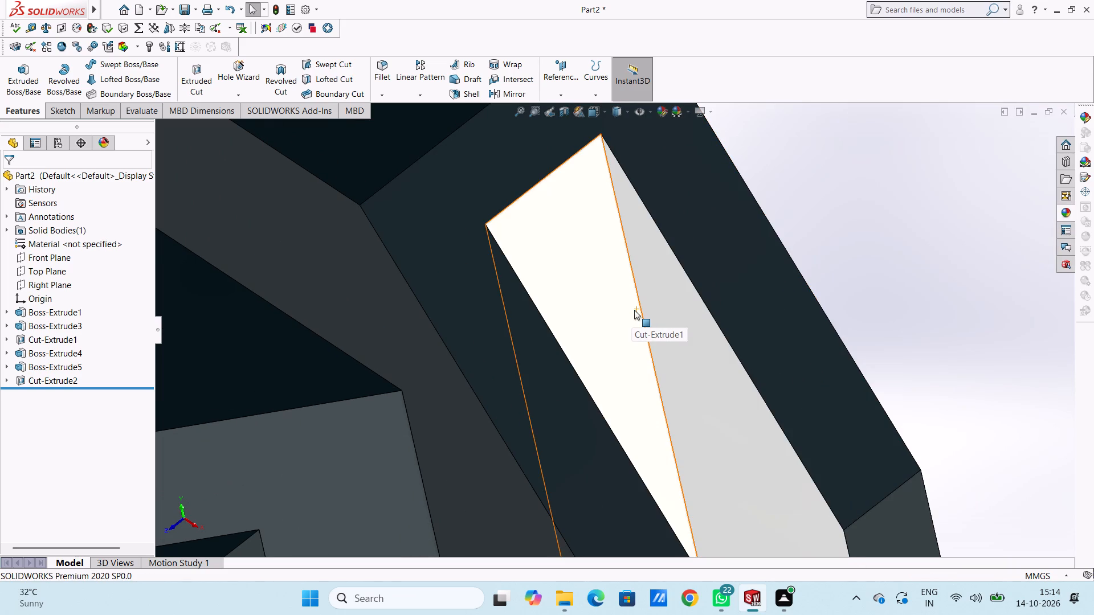
Apply the chromium plate appearance to the bottom face of the upright's slot.
scroll(634, 310, up, 8)
scroll(603, 399, down, 3)
middle_drag(651, 359, 642, 371)
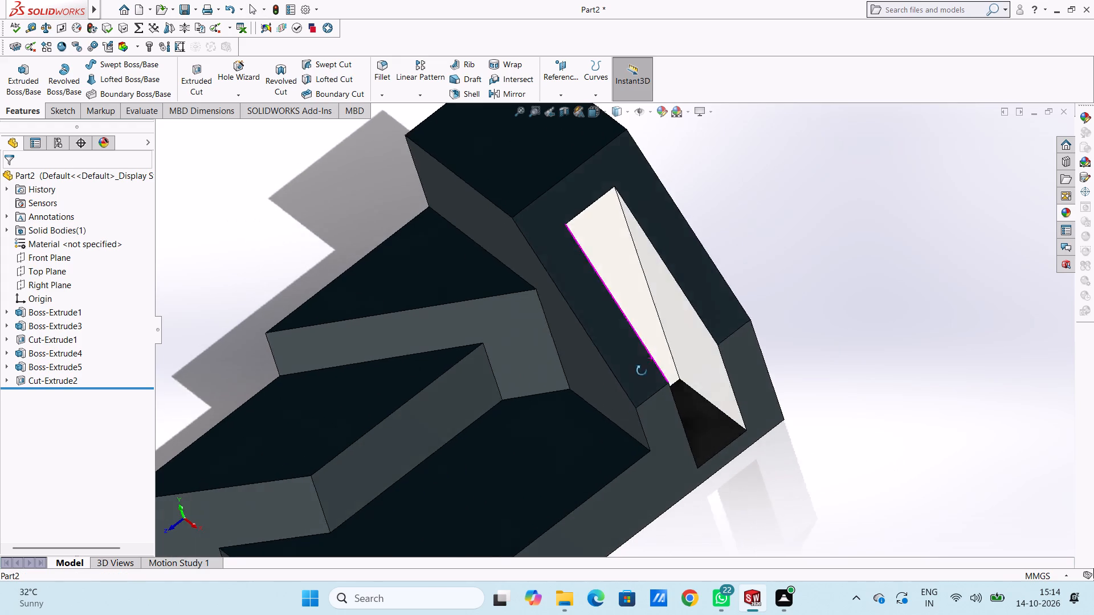
middle_drag(642, 371, 636, 389)
scroll(668, 382, down, 4)
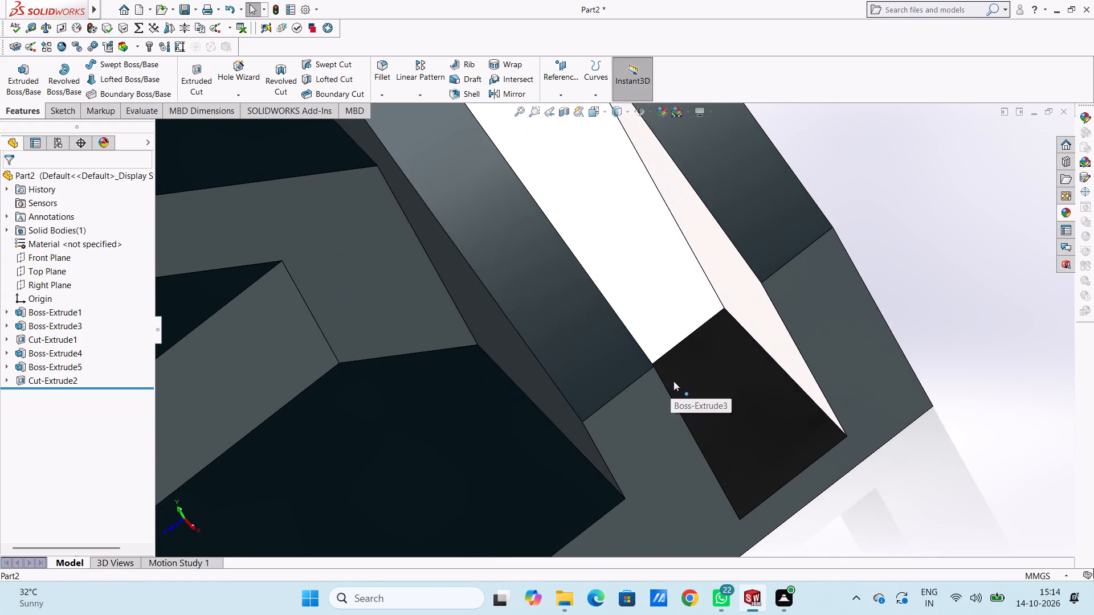
middle_drag(673, 381, 694, 413)
scroll(765, 403, down, 5)
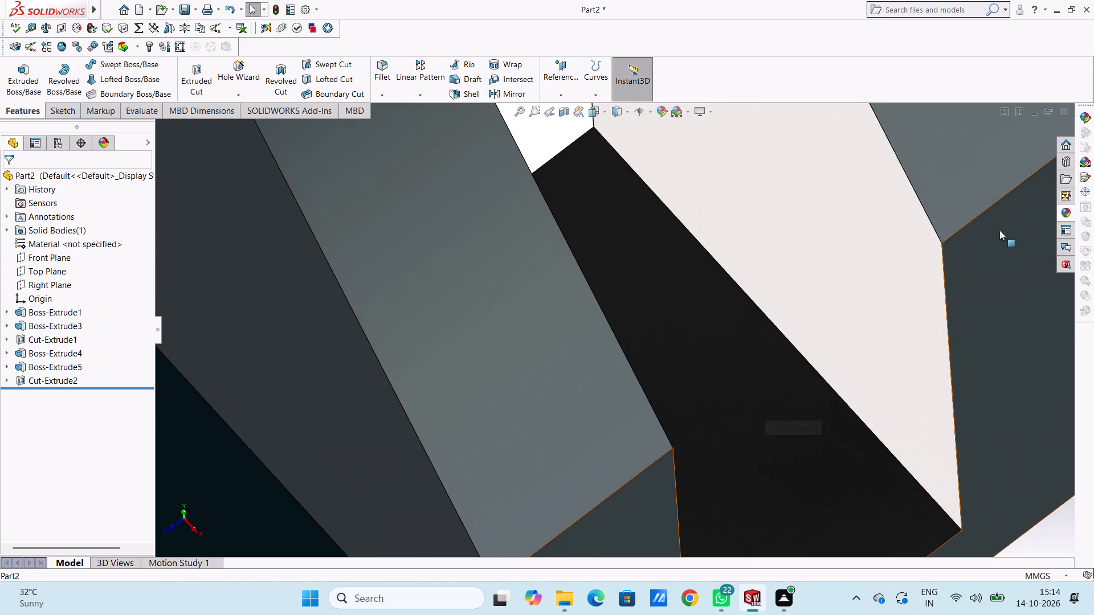
click(1065, 208)
drag(983, 360, 844, 396)
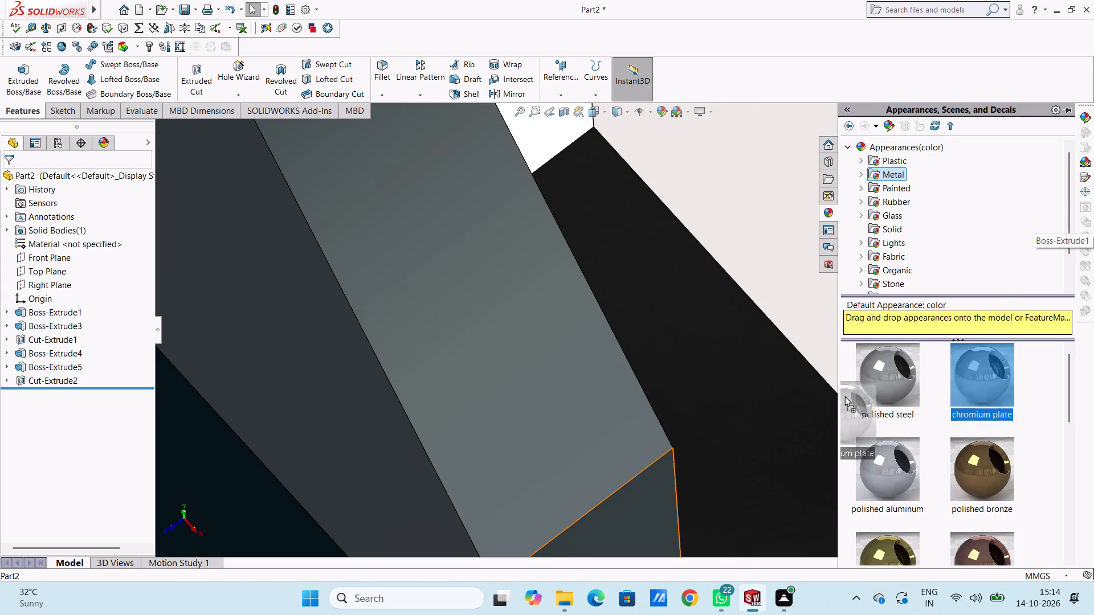
drag(844, 396, 778, 397)
click(764, 399)
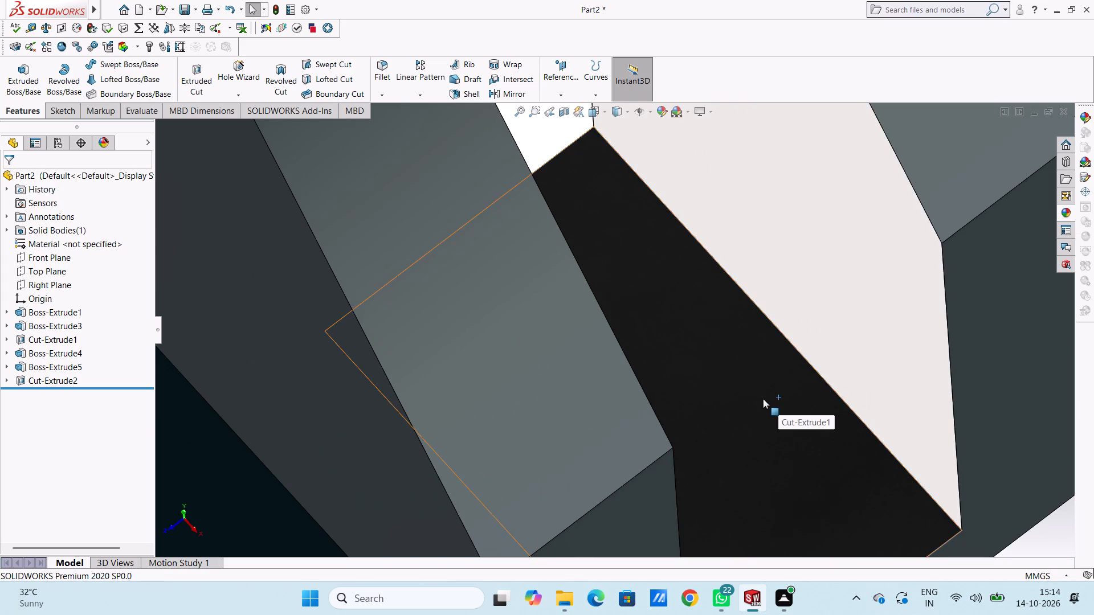
Apply the chromium plate appearance to the front face of the taller rear boss, Boss-Extrude4.
scroll(763, 399, up, 12)
scroll(711, 433, up, 1)
middle_drag(708, 436, 717, 423)
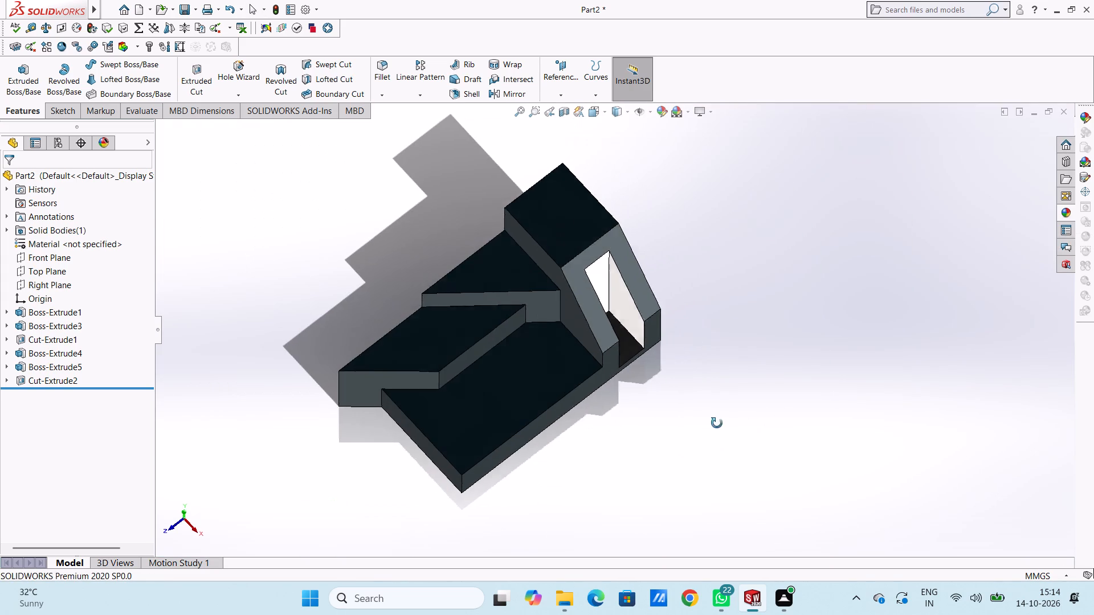
middle_drag(717, 423, 647, 362)
middle_drag(681, 464, 724, 405)
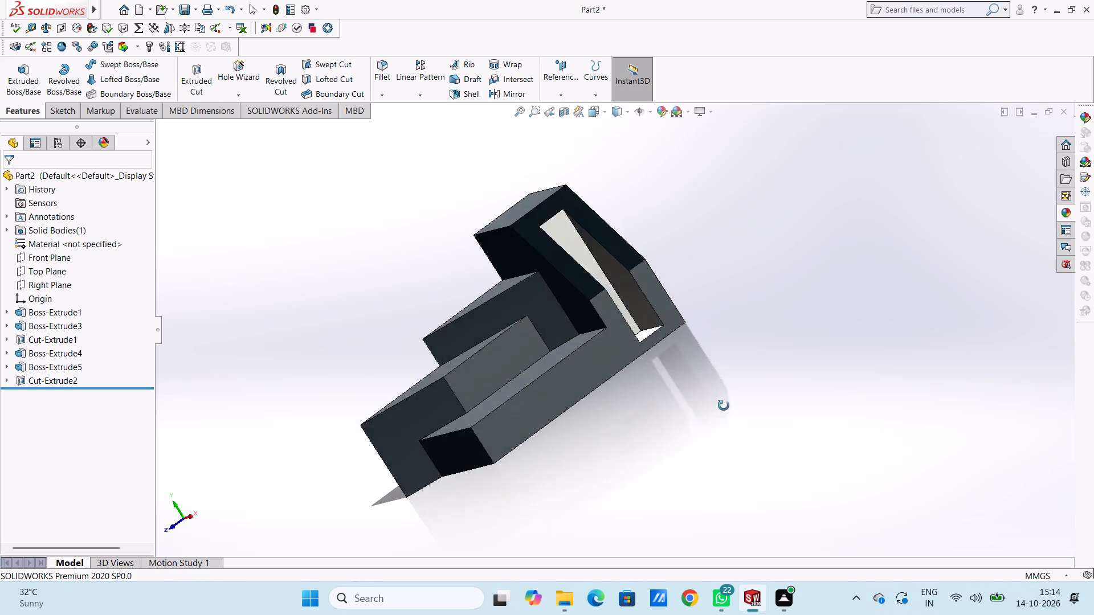
middle_drag(724, 405, 757, 363)
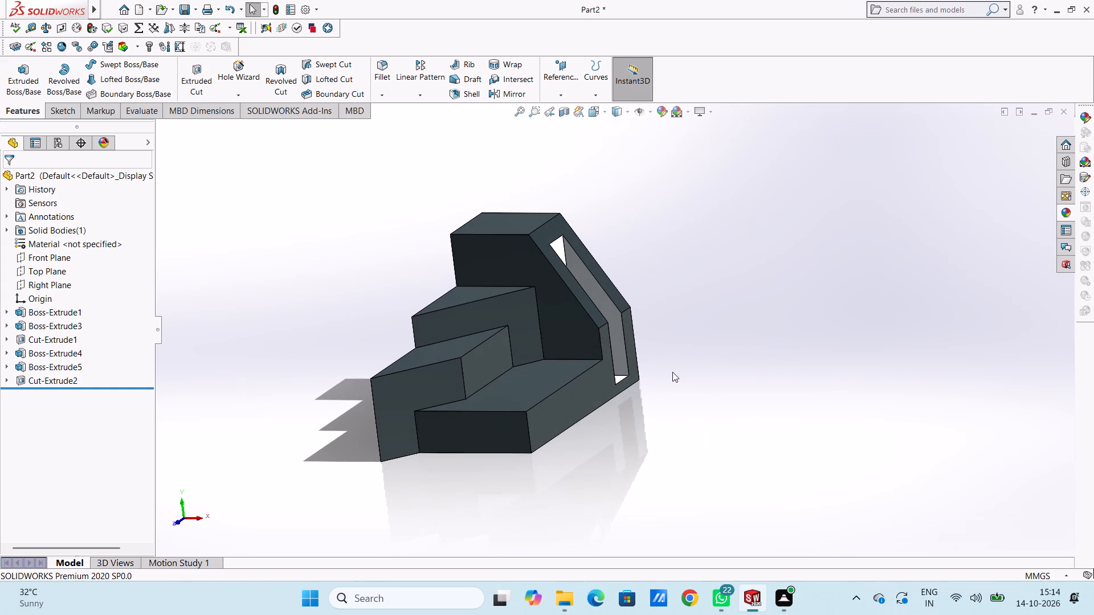
scroll(489, 302, down, 2)
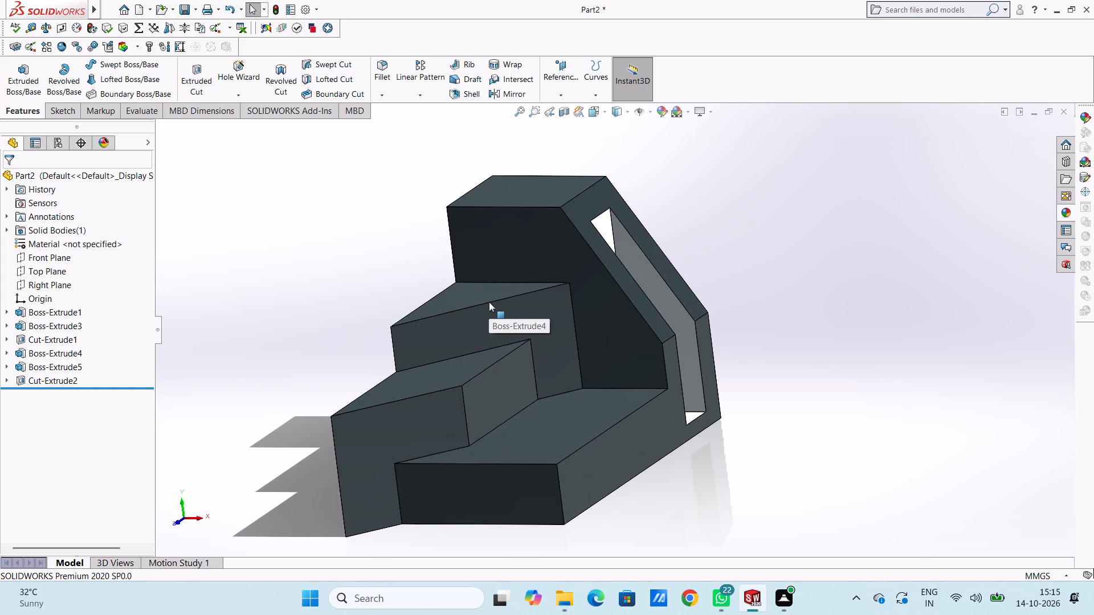
scroll(489, 302, down, 3)
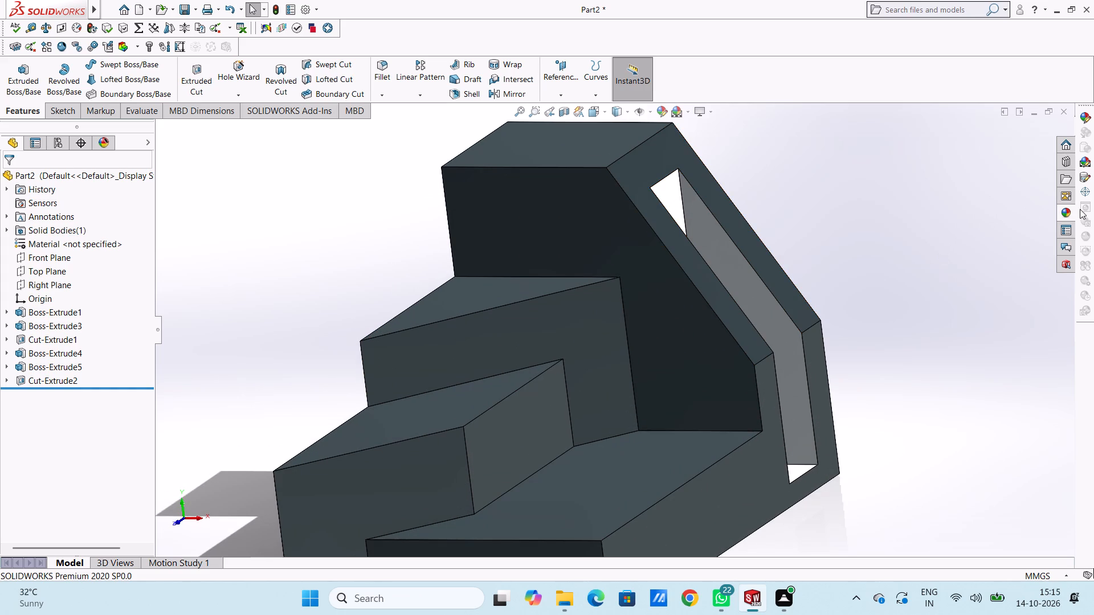
click(1062, 214)
drag(989, 364, 889, 359)
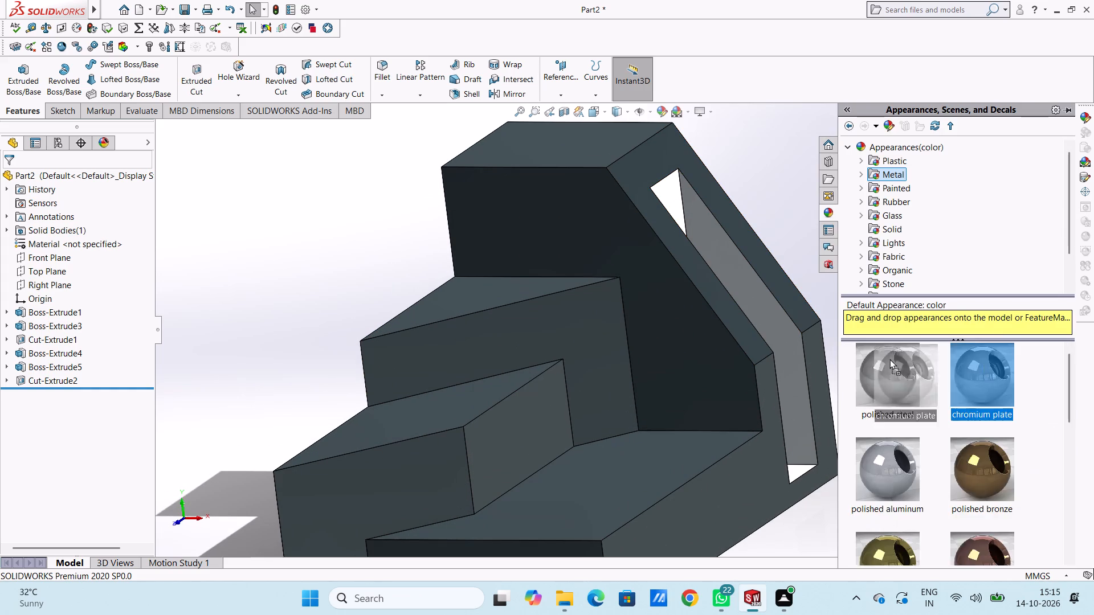
drag(889, 359, 595, 331)
click(595, 331)
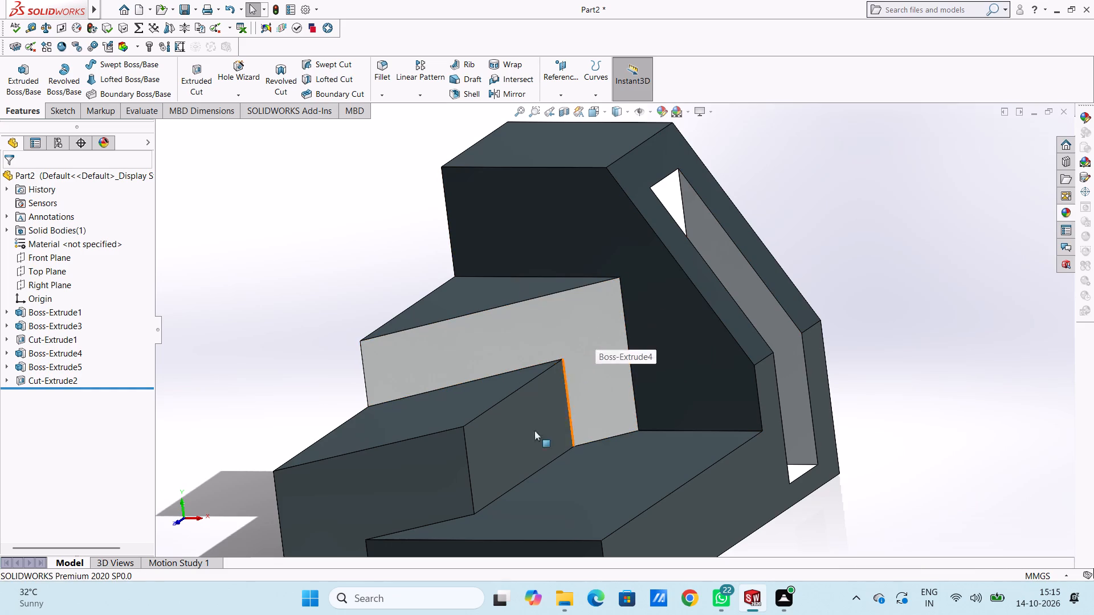
Apply the chromium plate appearance to the front face of the lower boss, Boss-Extrude5.
scroll(418, 471, down, 2)
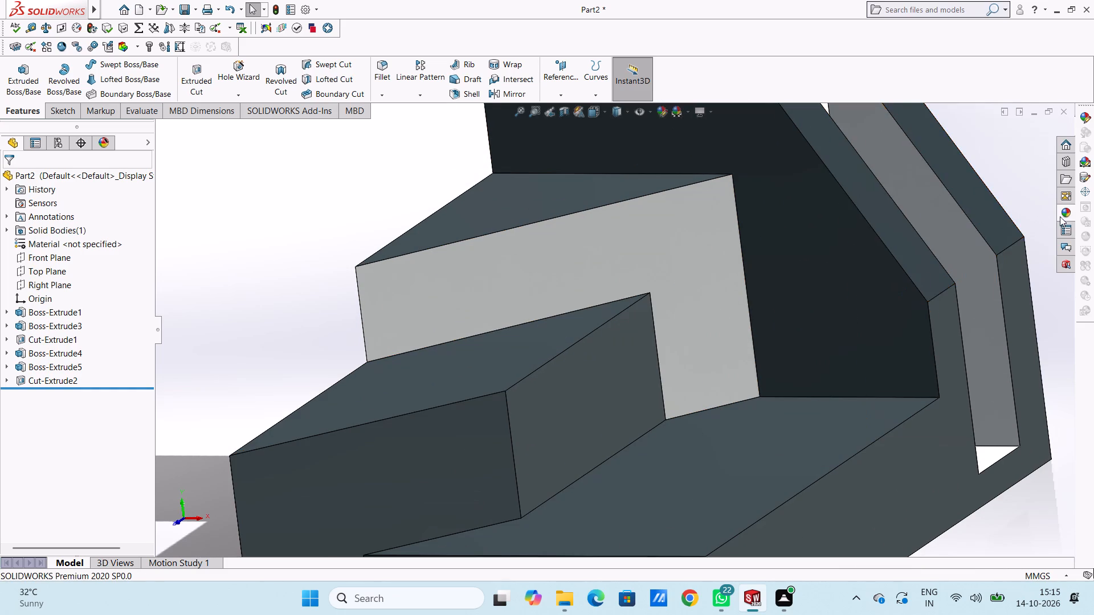
click(1062, 214)
drag(999, 371, 485, 444)
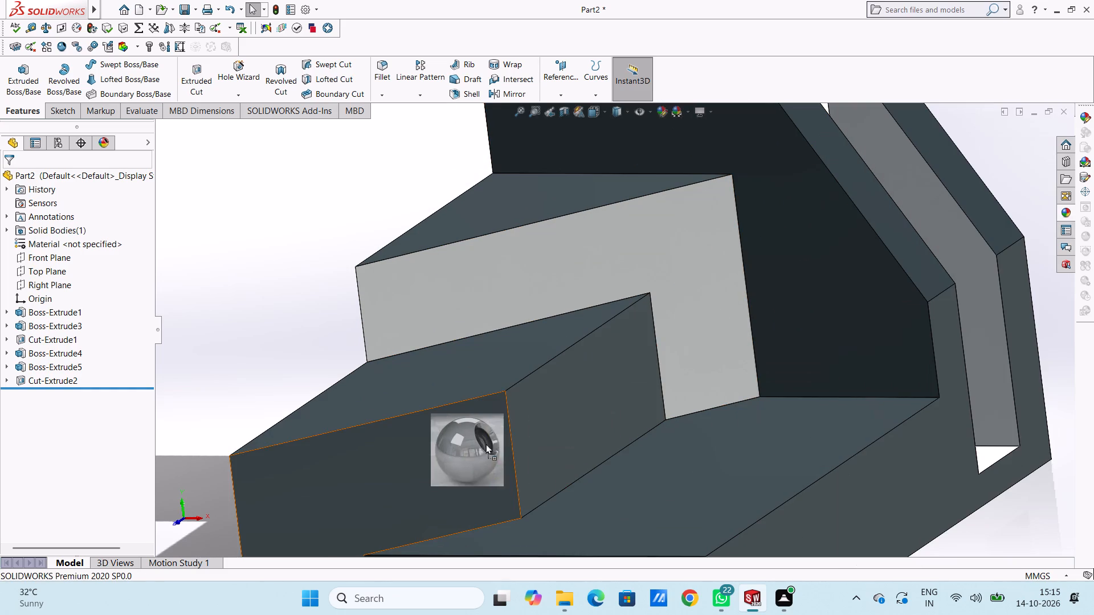
drag(485, 444, 455, 459)
click(454, 458)
scroll(454, 457, up, 3)
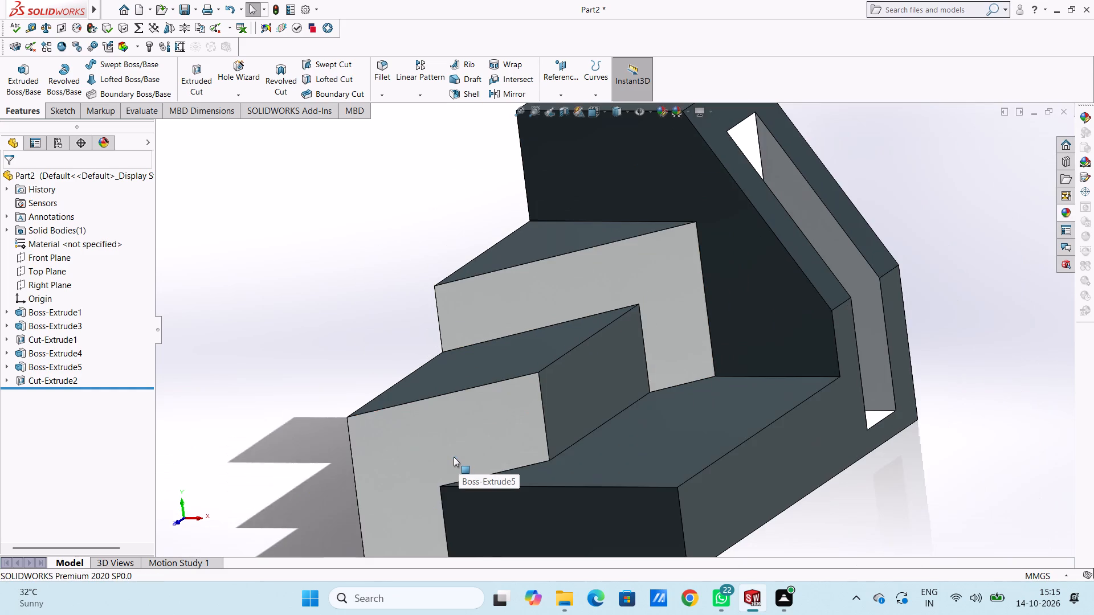
Inspect the finished coloured part from the front, side and underside to check the chromium plate faces.
scroll(454, 457, up, 2)
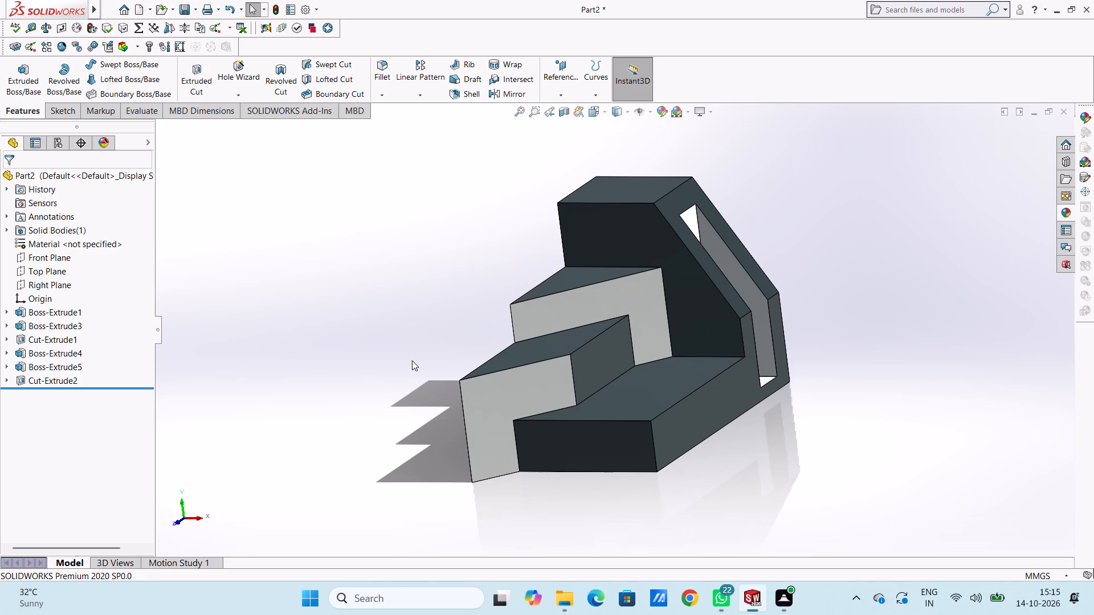
middle_drag(412, 360, 406, 413)
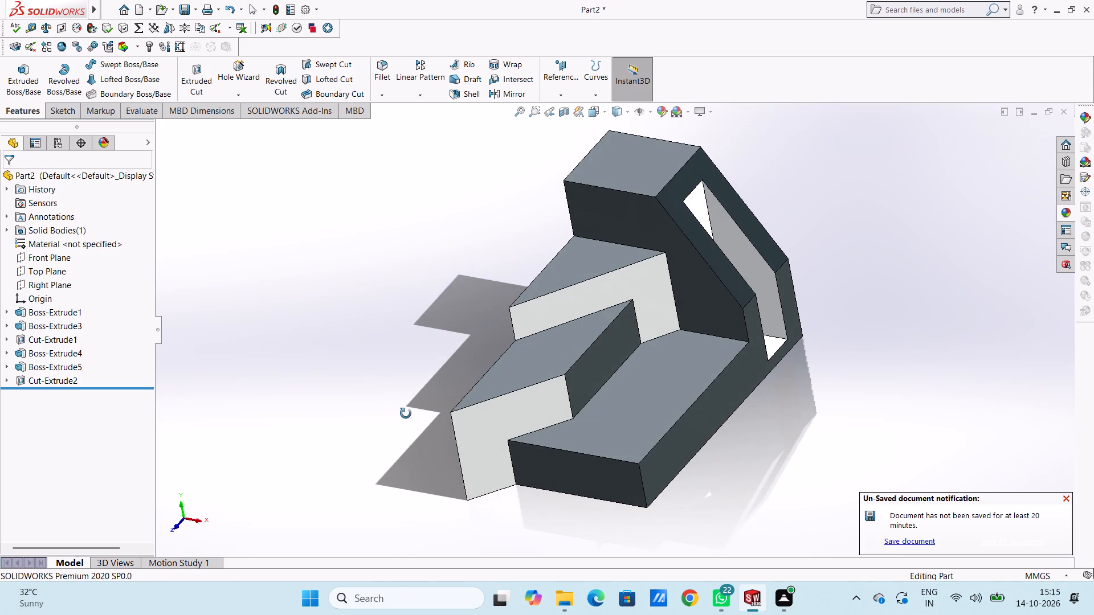
middle_drag(406, 413, 387, 392)
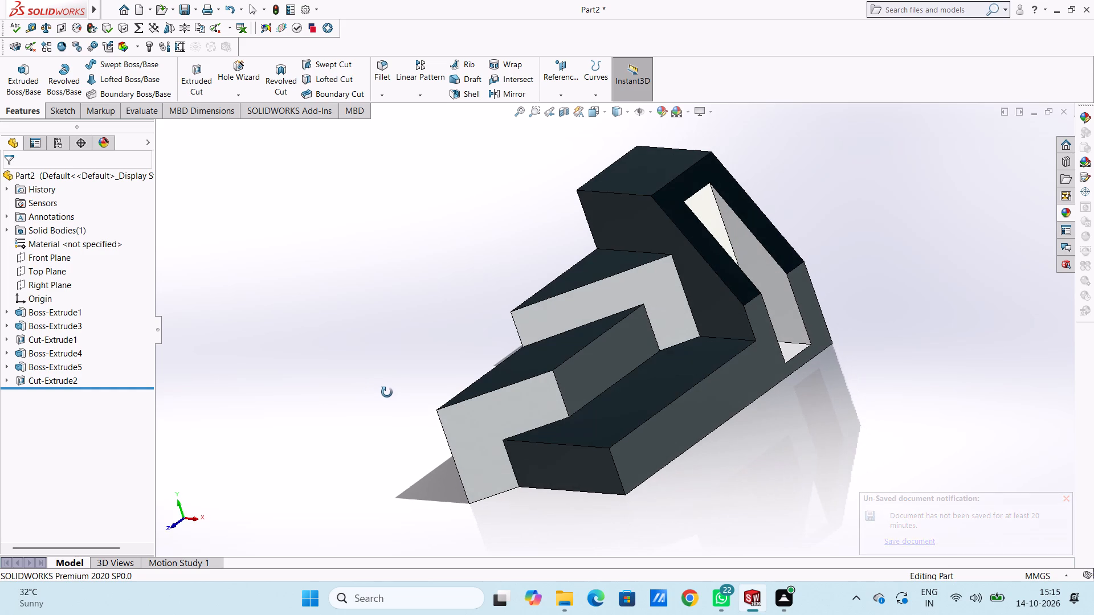
middle_drag(387, 392, 387, 393)
scroll(416, 369, up, 3)
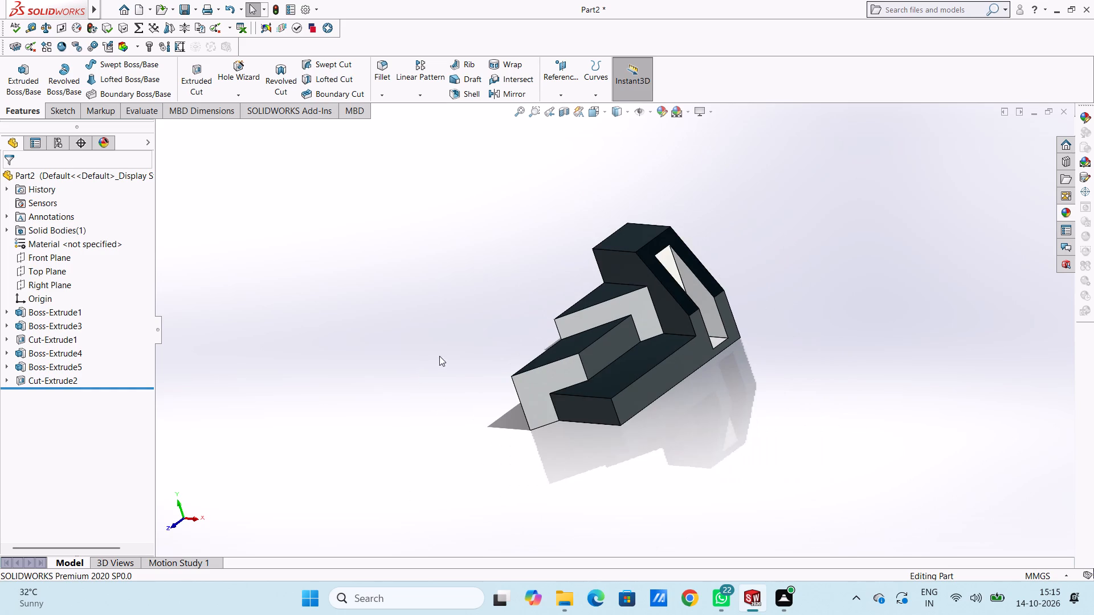
middle_drag(439, 355, 572, 280)
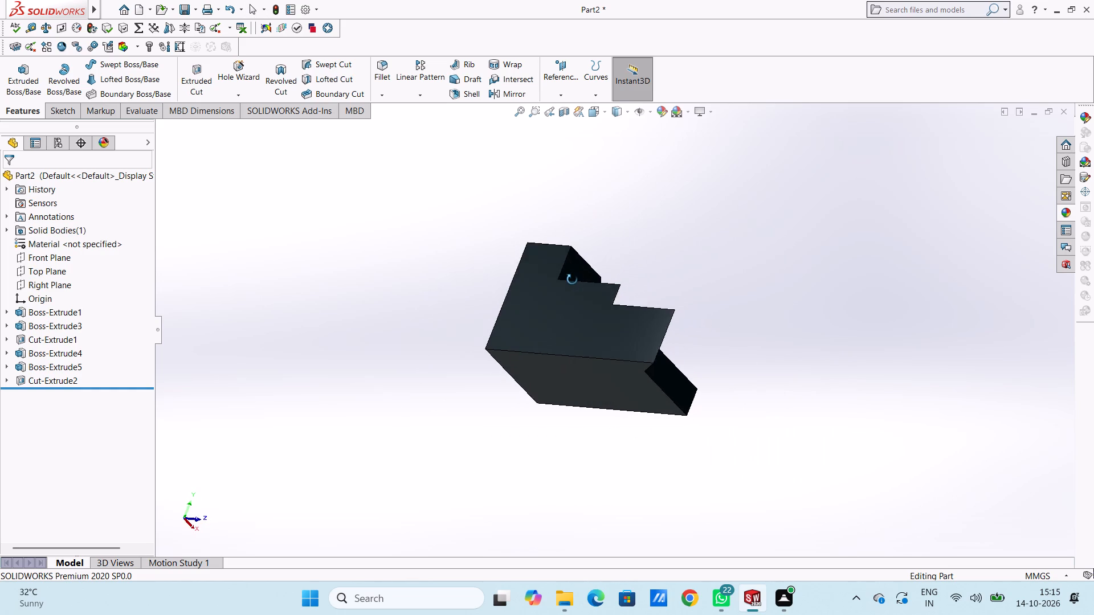
middle_drag(572, 280, 428, 306)
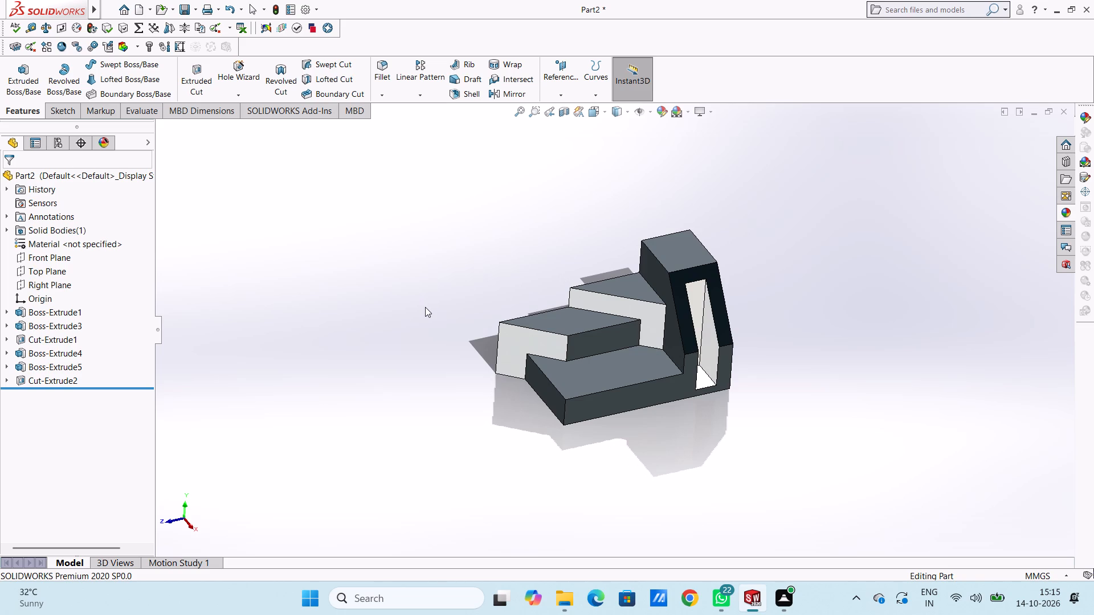
middle_drag(425, 307, 562, 297)
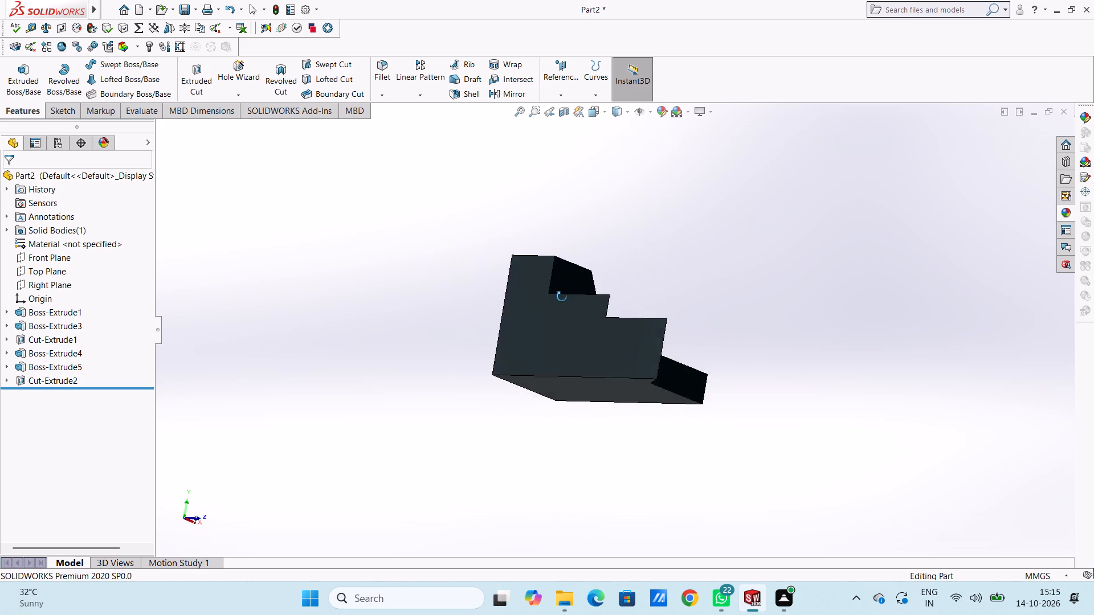
middle_drag(562, 297, 454, 346)
middle_drag(434, 302, 432, 318)
scroll(432, 318, up, 1)
Save the part in the Documents folder under the name "stepped block".
key(ctrl+s)
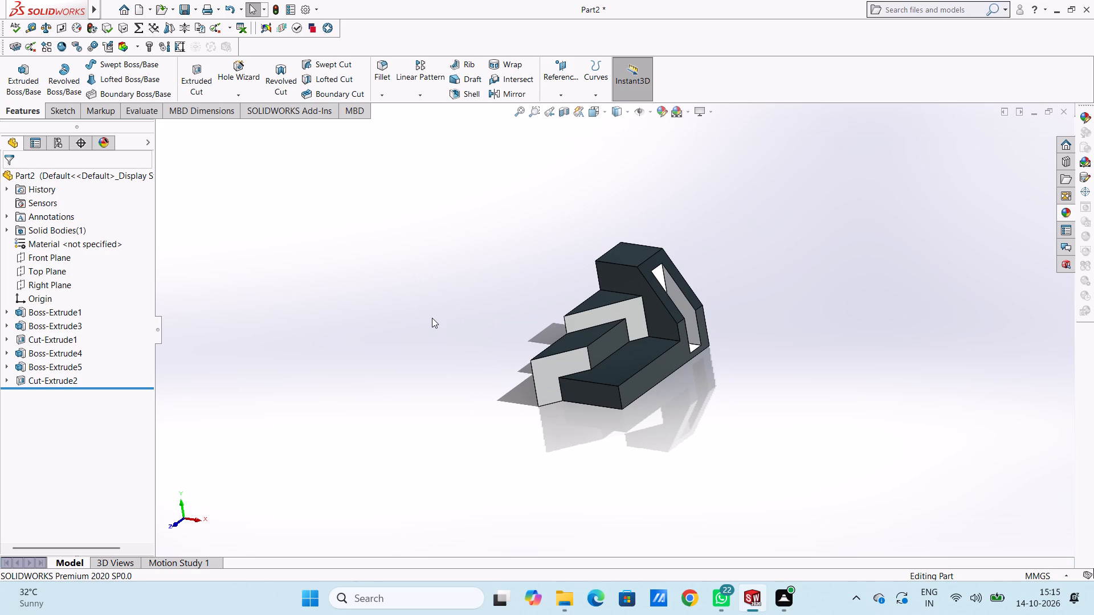
text(ste)
text(pped)
key(space)
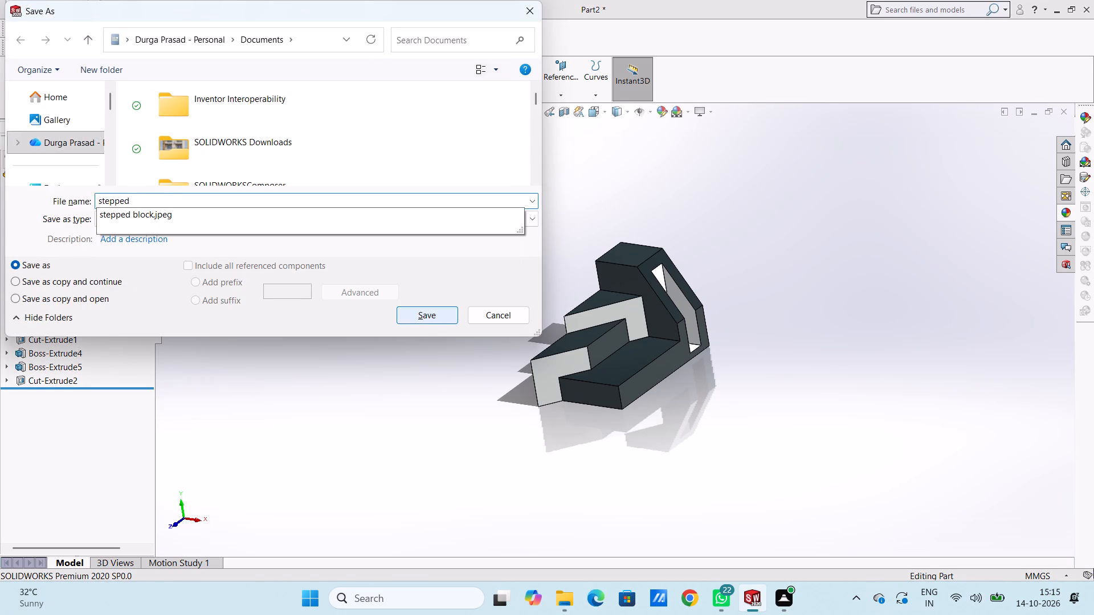
text(block)
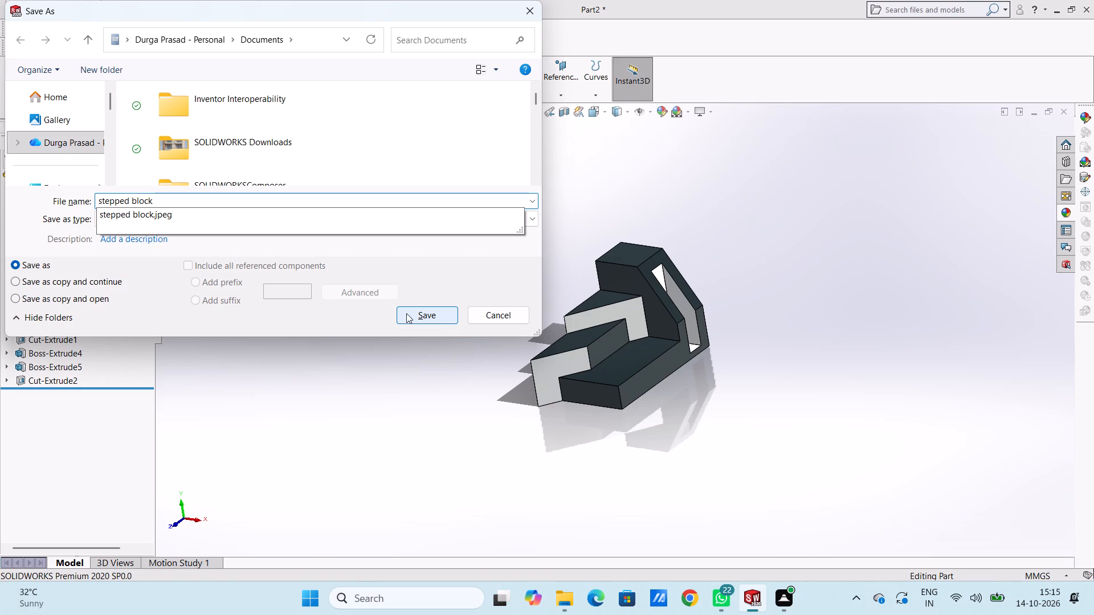
click(442, 318)
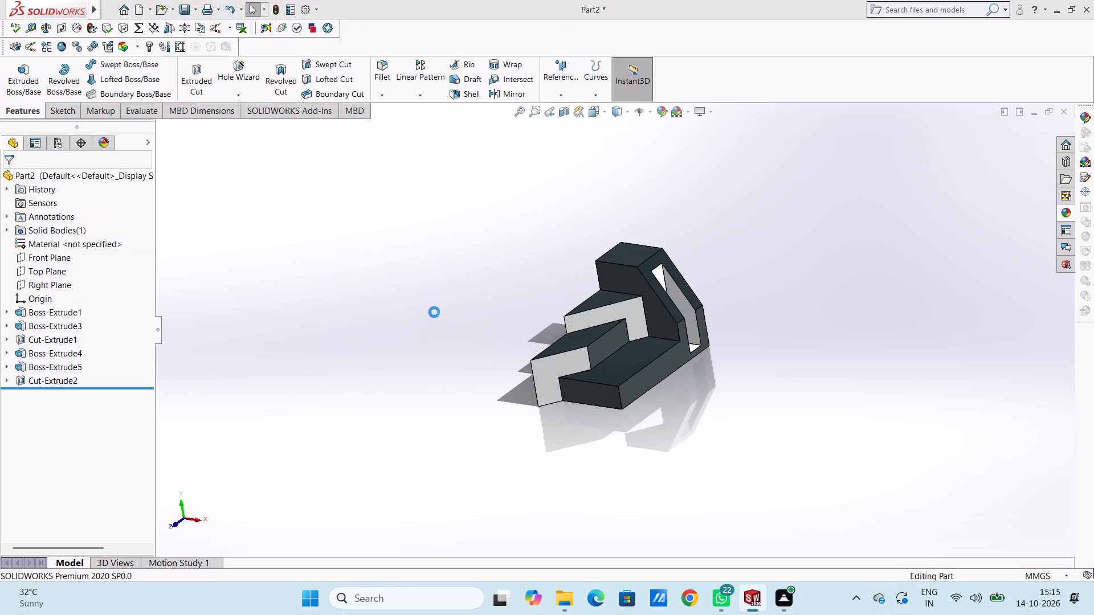
Save a copy of the part as an Adobe Portable Document Format (*.pdf) file named "stepped block".
click(194, 10)
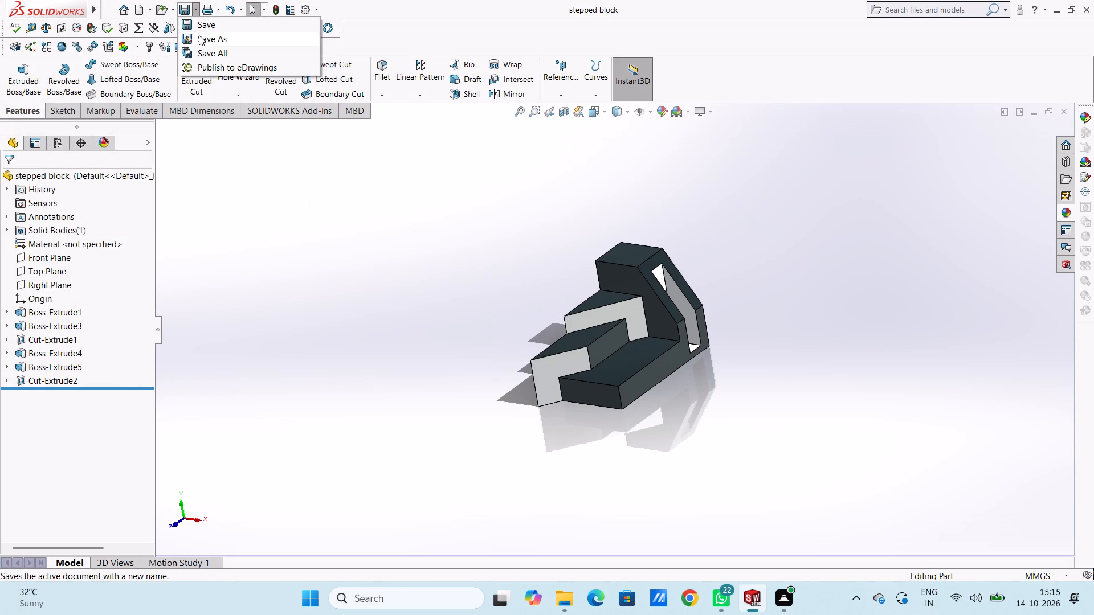
click(199, 35)
click(275, 223)
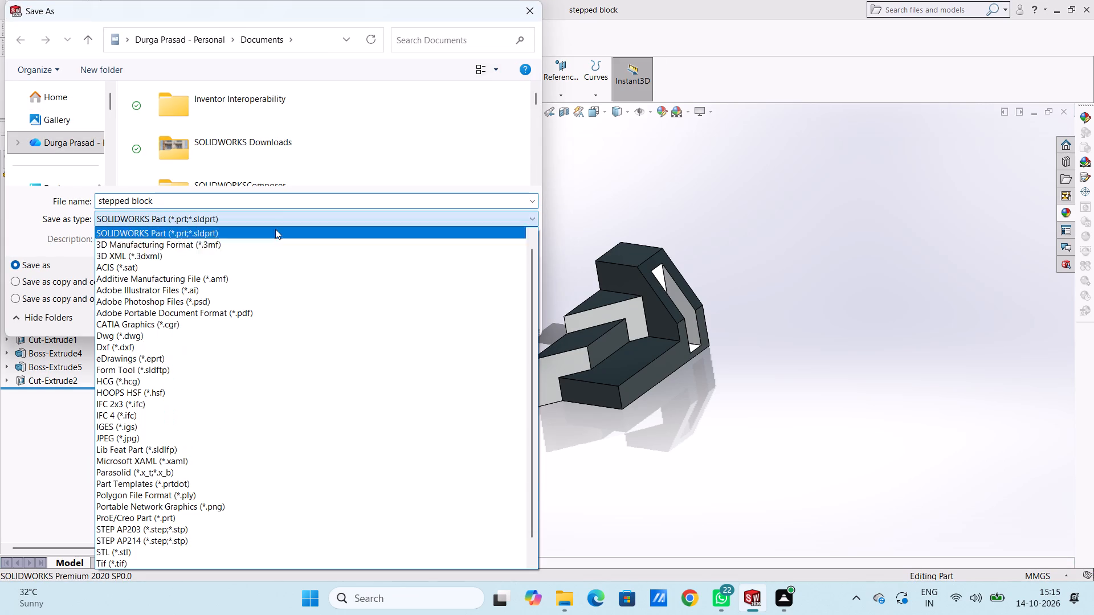
click(265, 313)
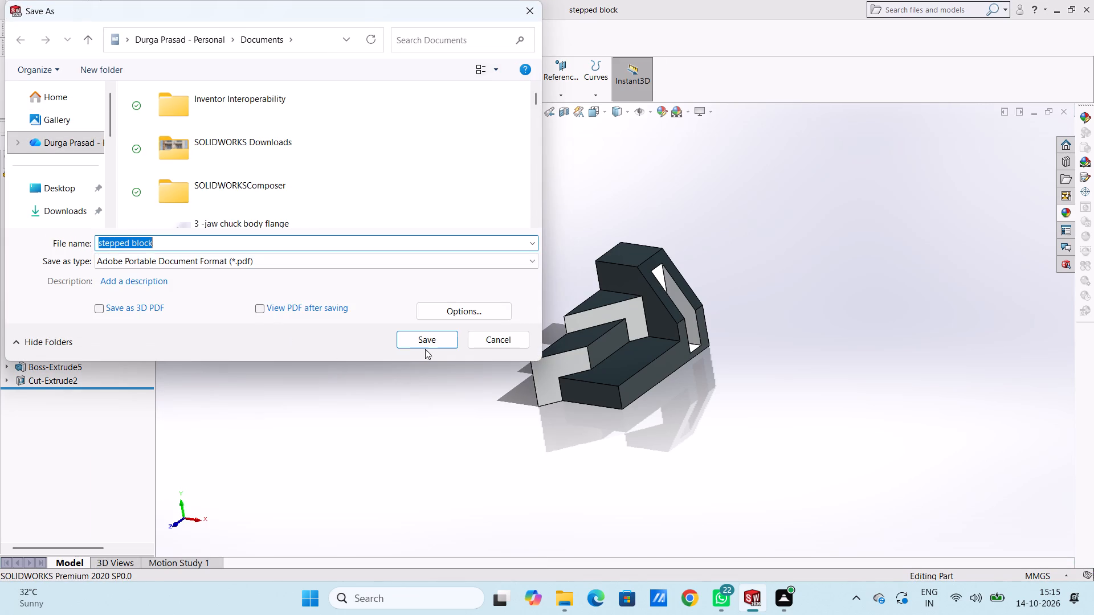
click(426, 341)
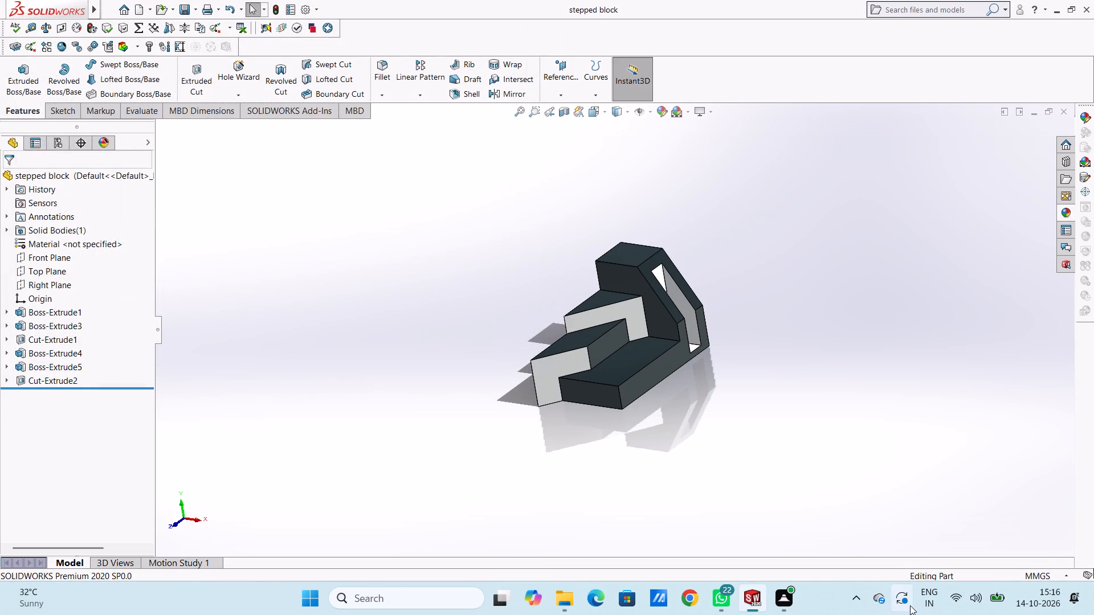